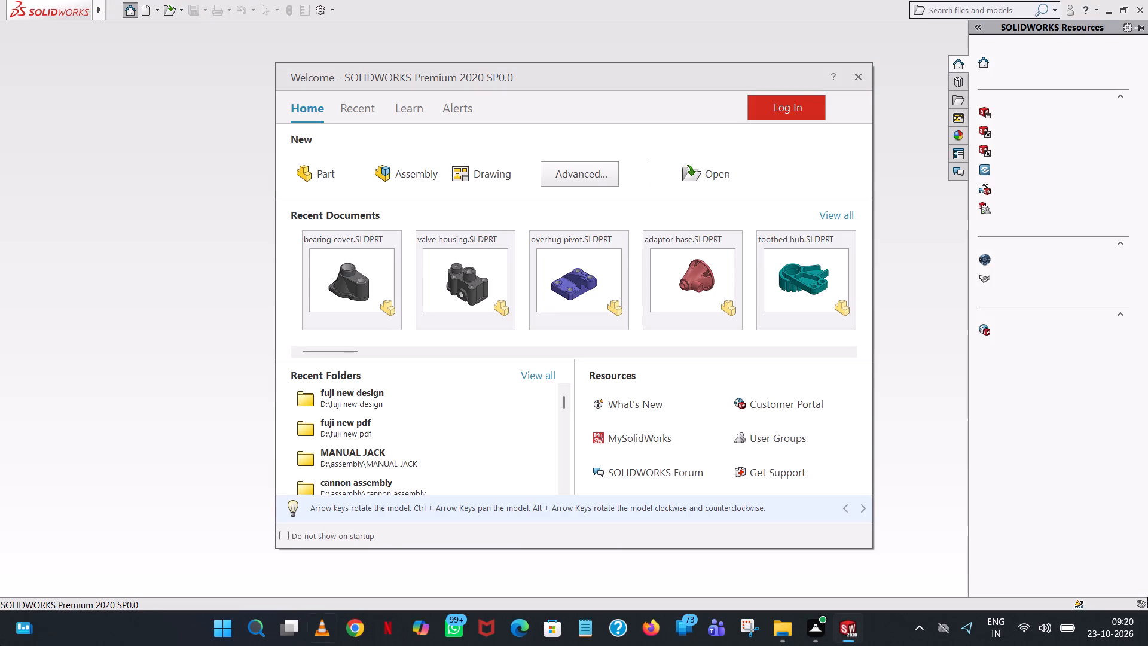
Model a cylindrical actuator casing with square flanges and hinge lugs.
Create a new part document.
{"action": "double_click", "coordinate": [319, 164]}
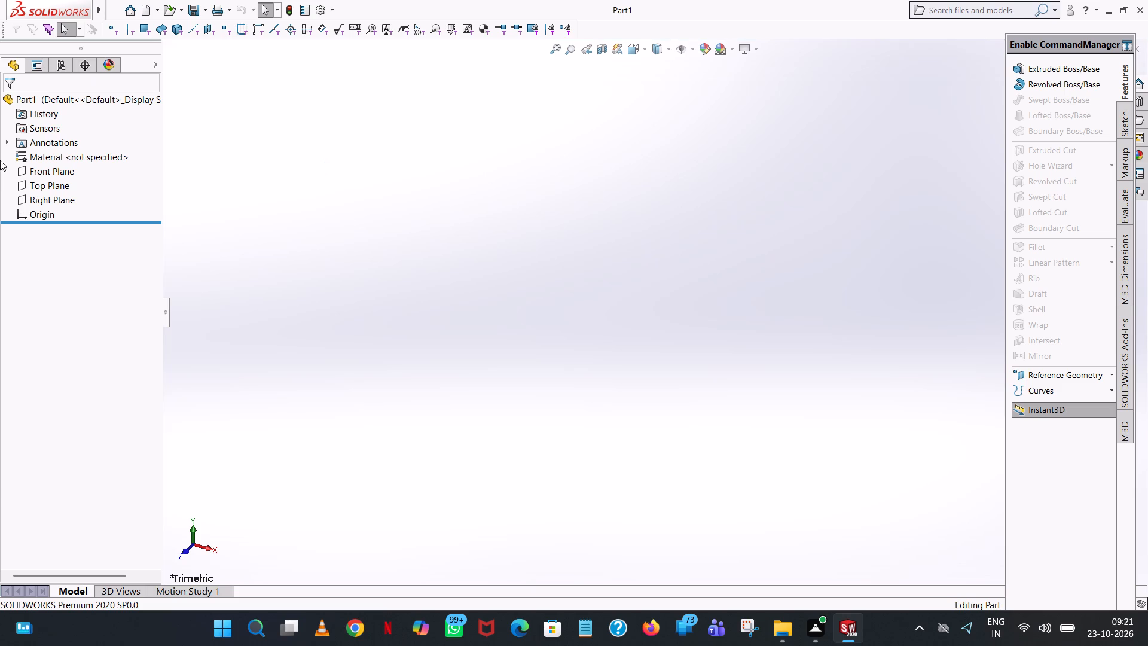
Start a sketch on the Top Plane.
{"action": "left_click", "coordinate": [44, 190]}
{"action": "left_click", "coordinate": [62, 176]}
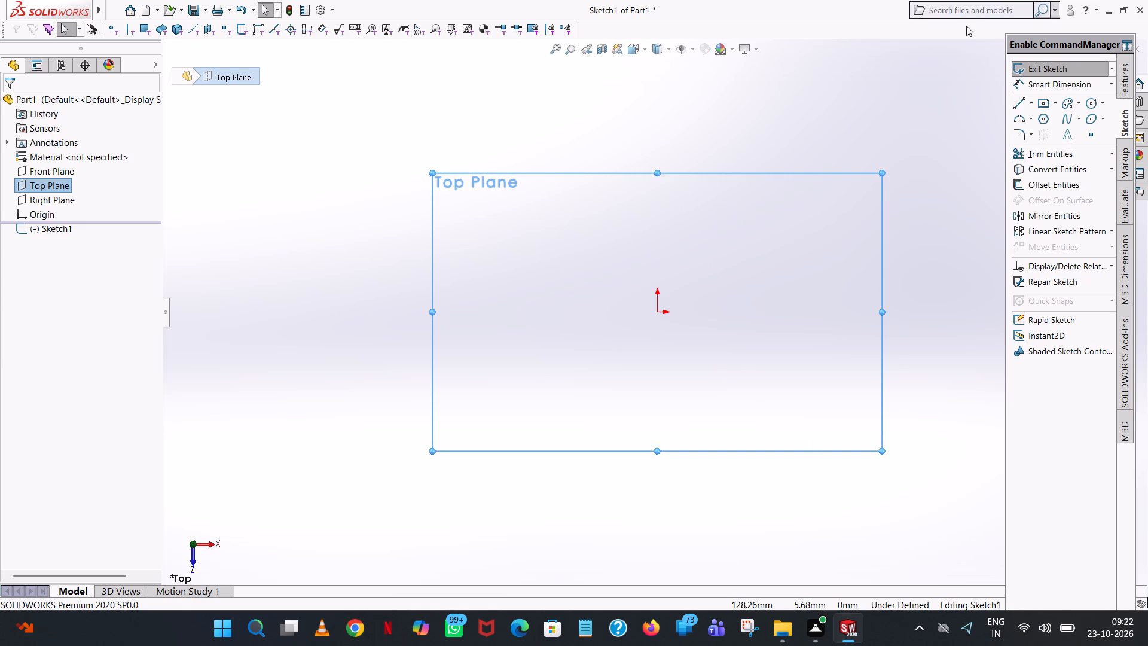
Draw a horizontal line about 56 mm long from the origin along positive X.
{"action": "left_click", "coordinate": [1022, 108]}
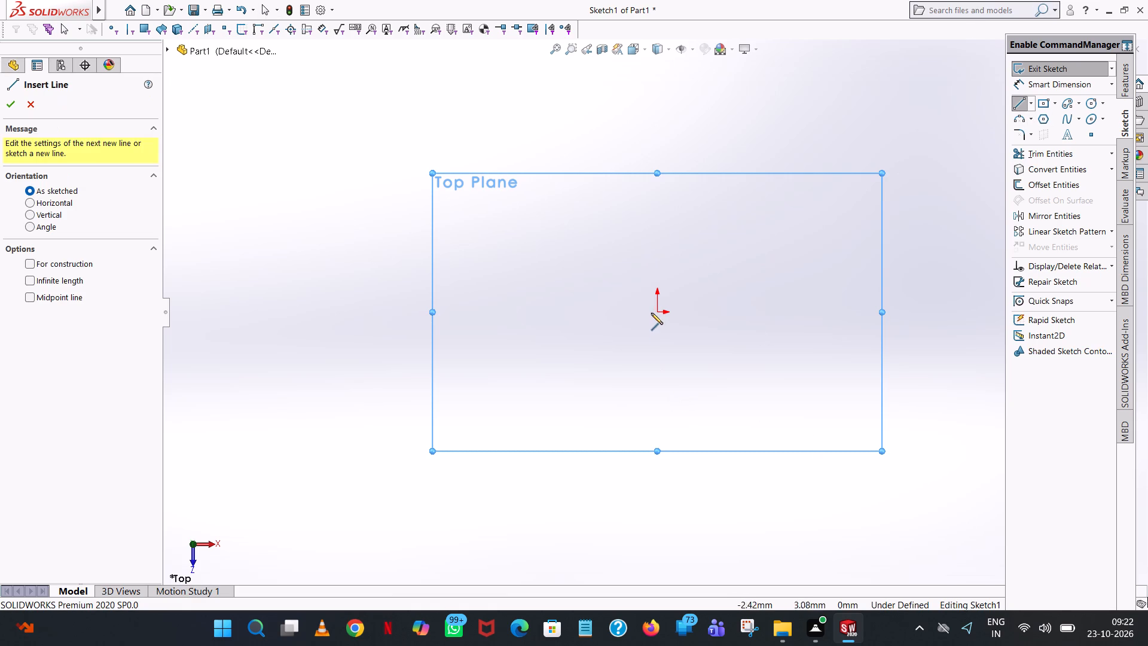
{"action": "left_click", "coordinate": [657, 314]}
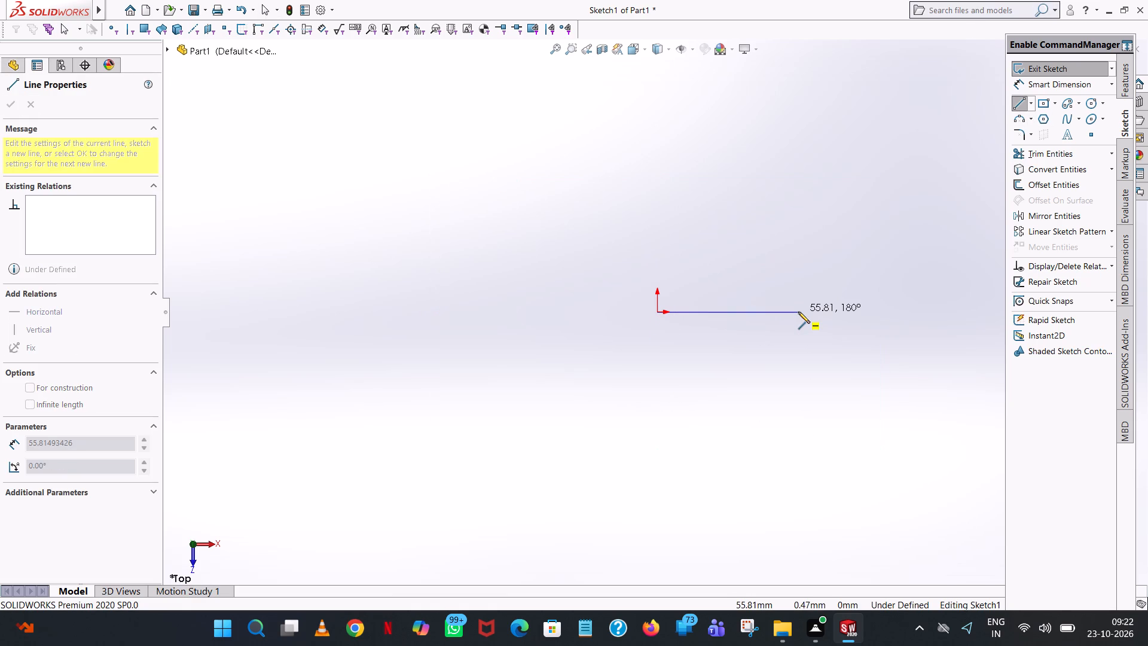
{"action": "left_click", "coordinate": [798, 312]}
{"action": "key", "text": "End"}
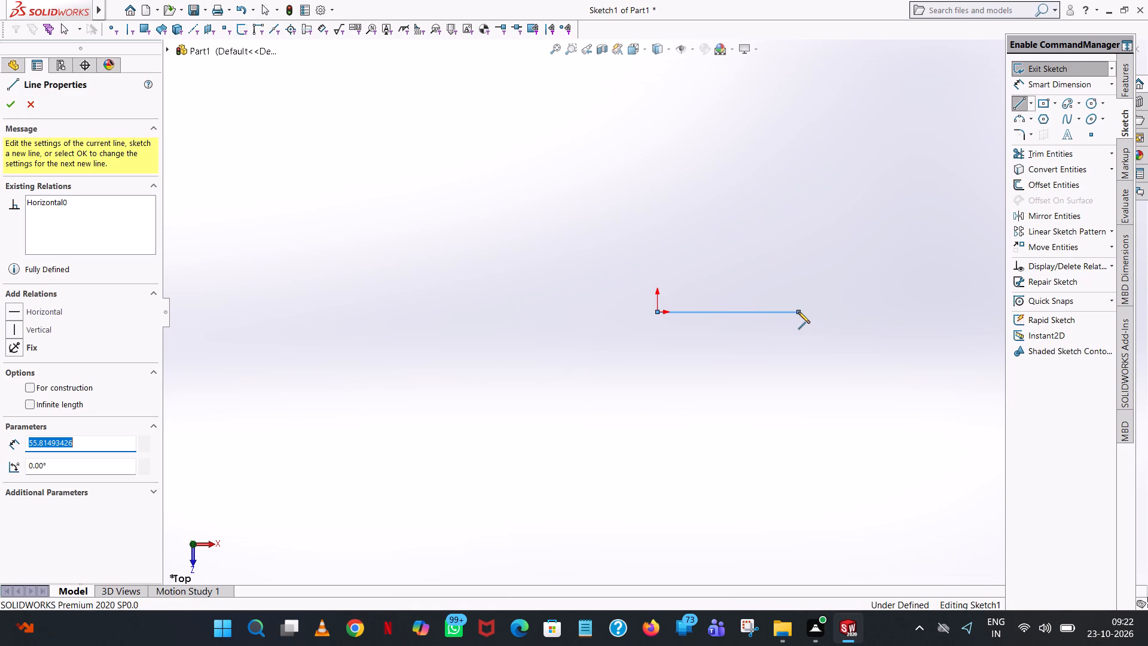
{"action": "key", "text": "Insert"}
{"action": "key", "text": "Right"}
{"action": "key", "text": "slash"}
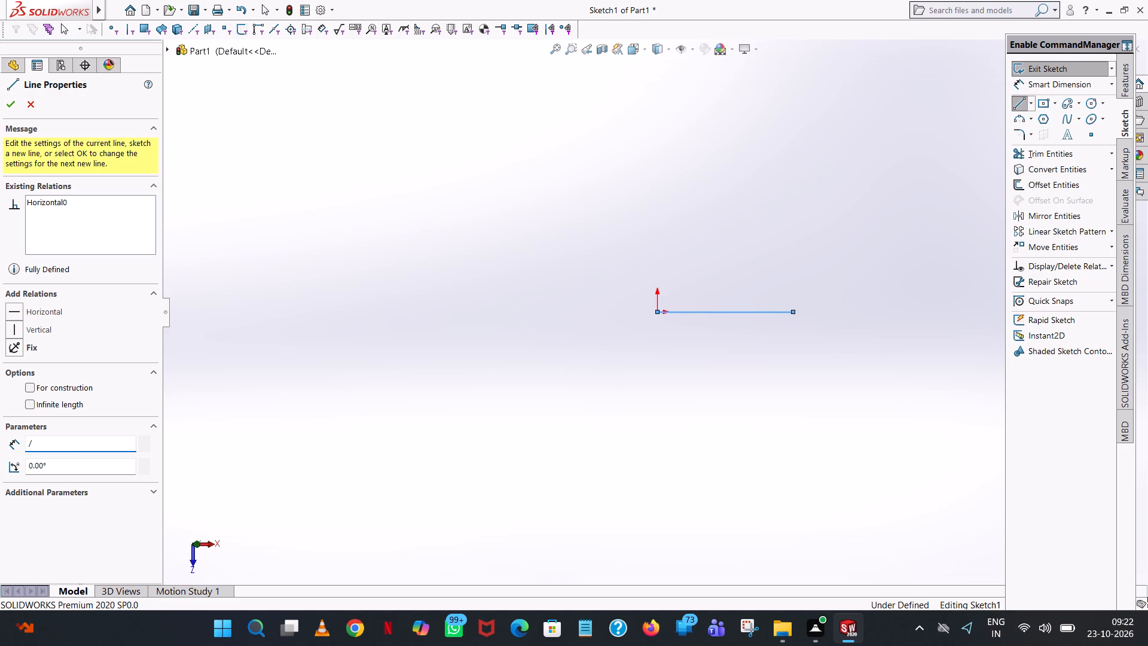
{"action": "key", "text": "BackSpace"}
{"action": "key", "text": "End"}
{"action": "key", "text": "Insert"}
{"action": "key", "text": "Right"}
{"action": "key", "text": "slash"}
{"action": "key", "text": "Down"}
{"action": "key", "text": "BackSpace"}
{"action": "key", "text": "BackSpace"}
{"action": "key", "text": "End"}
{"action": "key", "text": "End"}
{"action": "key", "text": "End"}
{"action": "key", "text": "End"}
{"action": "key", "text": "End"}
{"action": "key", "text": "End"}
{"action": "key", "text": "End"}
Set the horizontal line's length to 106/2 mm.
{"action": "key", "text": "1"}
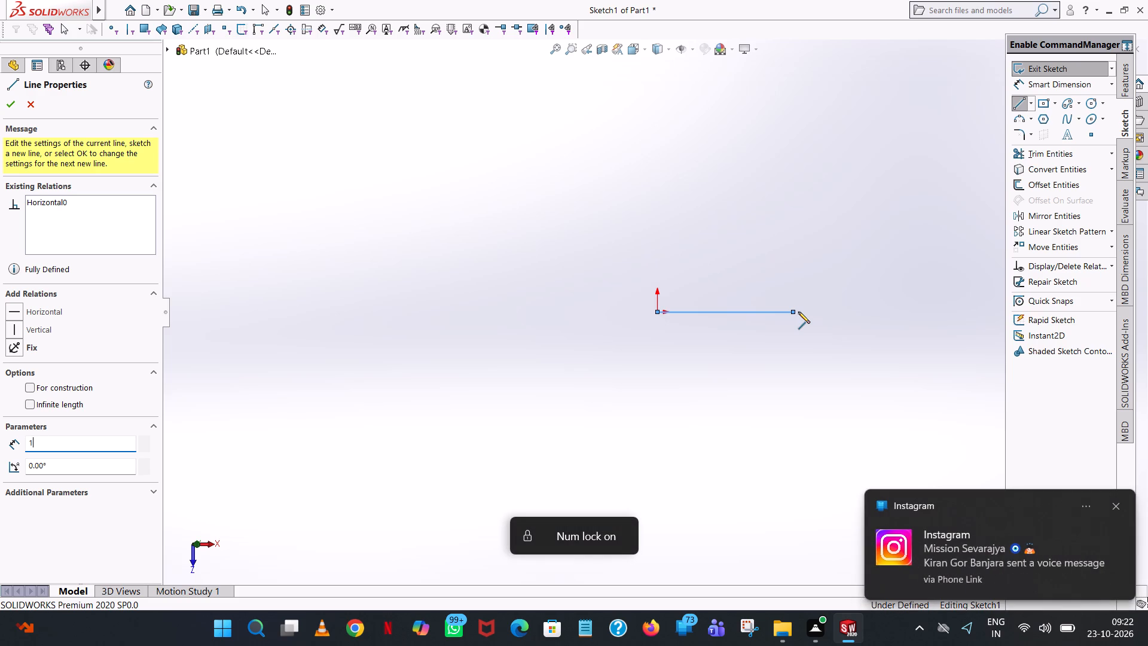
{"action": "key", "text": "Insert"}
{"action": "key", "text": "Insert"}
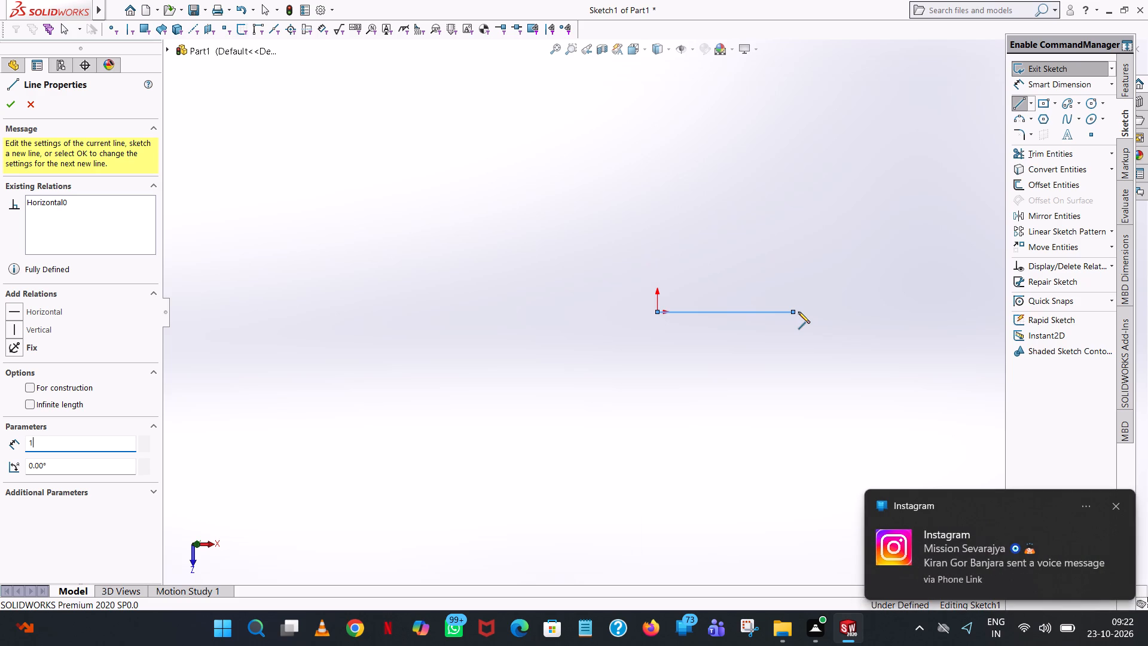
{"action": "key", "text": "Insert"}
{"action": "key", "text": "Insert"}
{"action": "key", "text": "Insert"}
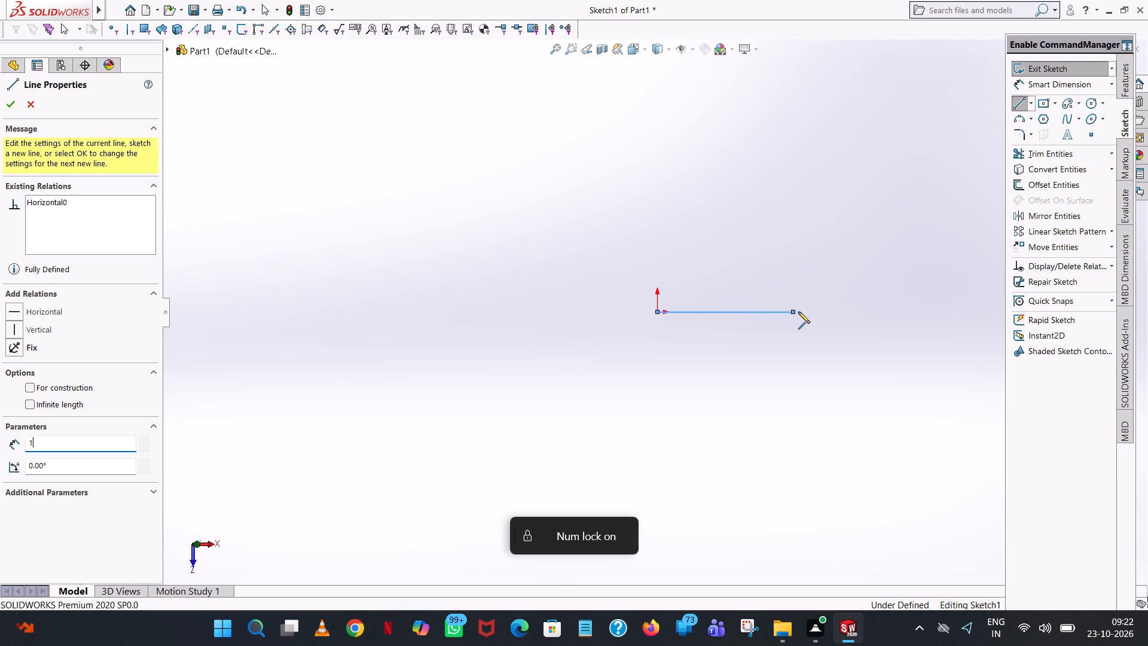
{"action": "key", "text": "0"}
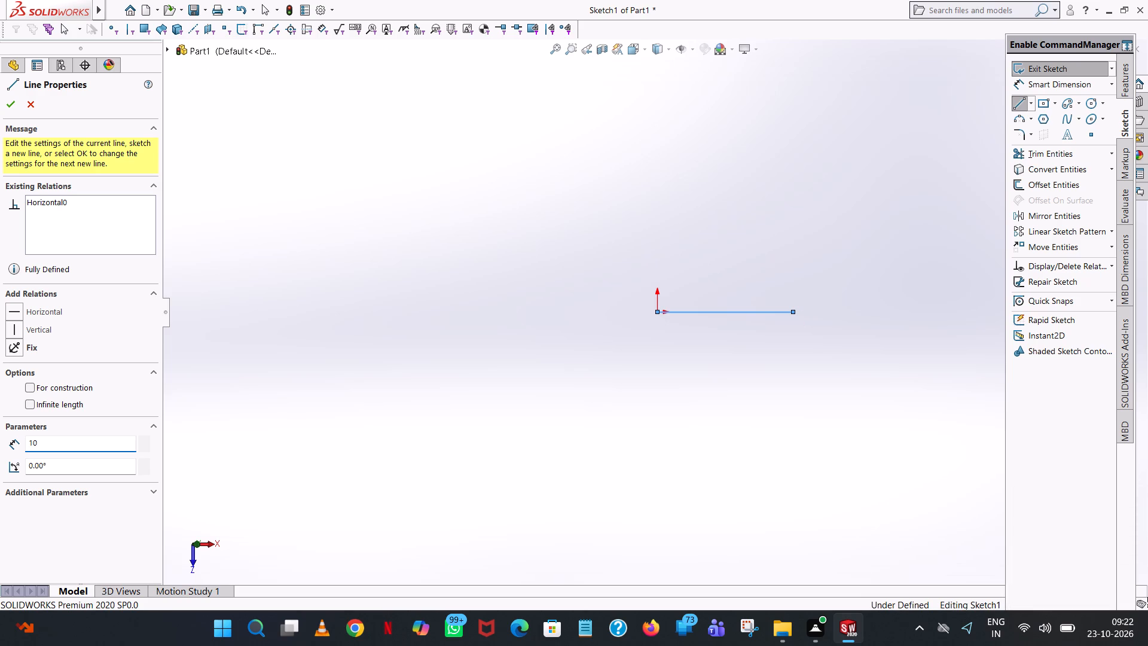
{"action": "type", "text": "6/"}
{"action": "key", "text": "2"}
{"action": "key", "text": "Return"}
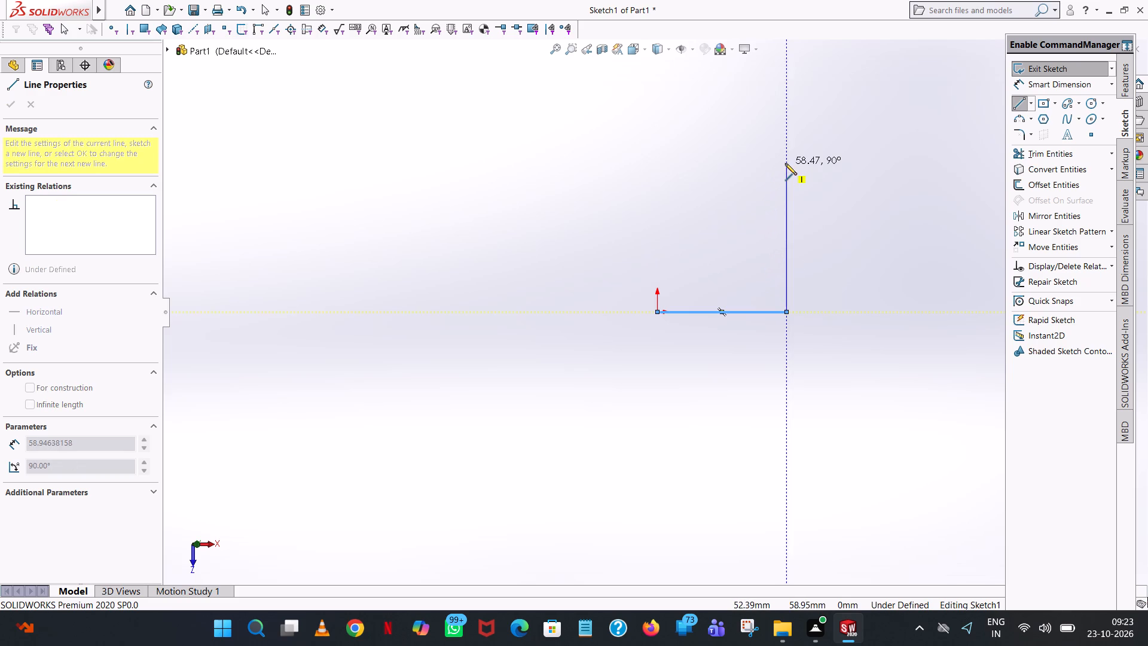
Draw a vertical line 106/2 mm long upward from the free end of the horizontal line.
{"action": "left_click", "coordinate": [785, 163]}
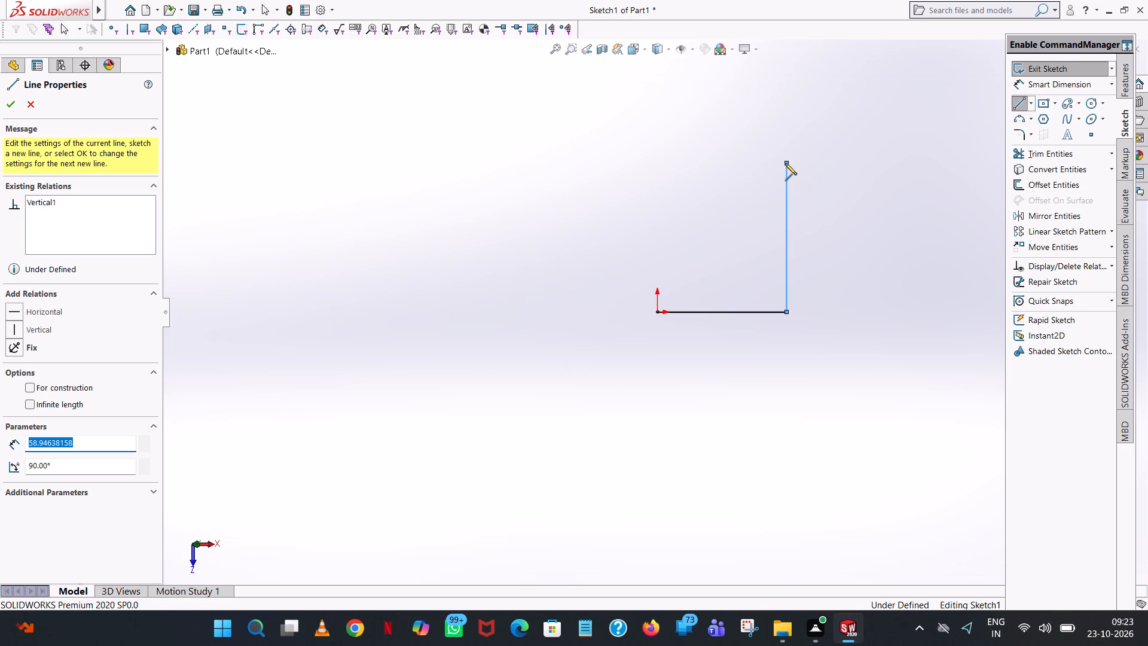
{"action": "type", "text": "10"}
{"action": "type", "text": "6/2"}
{"action": "key", "text": "Return"}
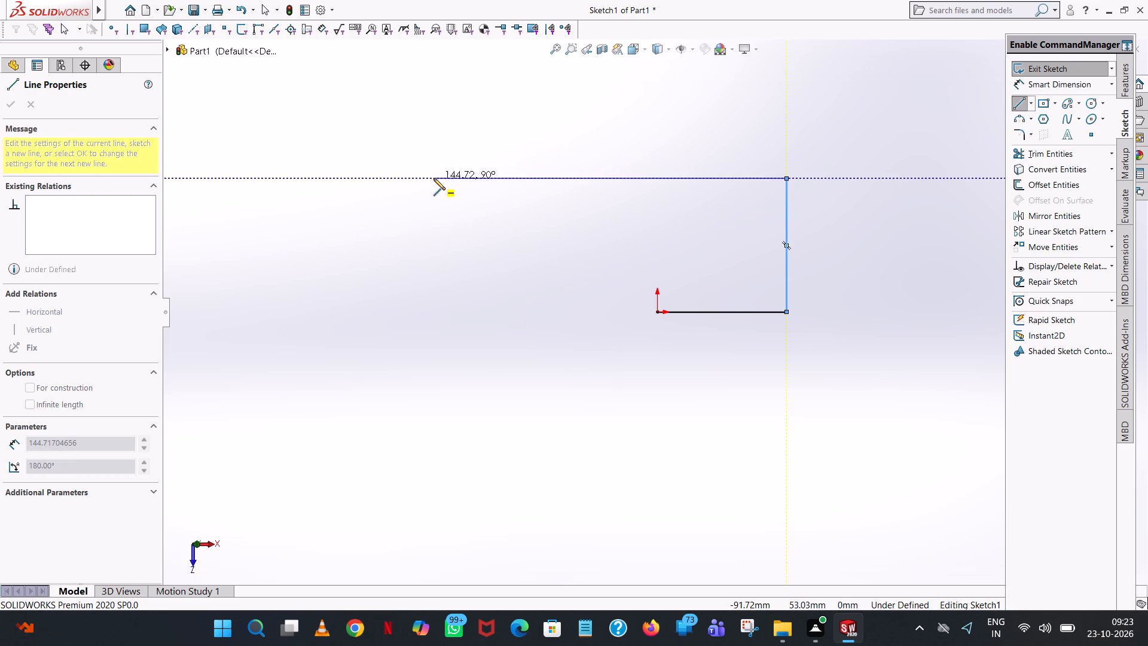
Continue the profile with a 106 mm horizontal line toward negative X and a 106 mm vertical line downward.
{"action": "left_click", "coordinate": [433, 178]}
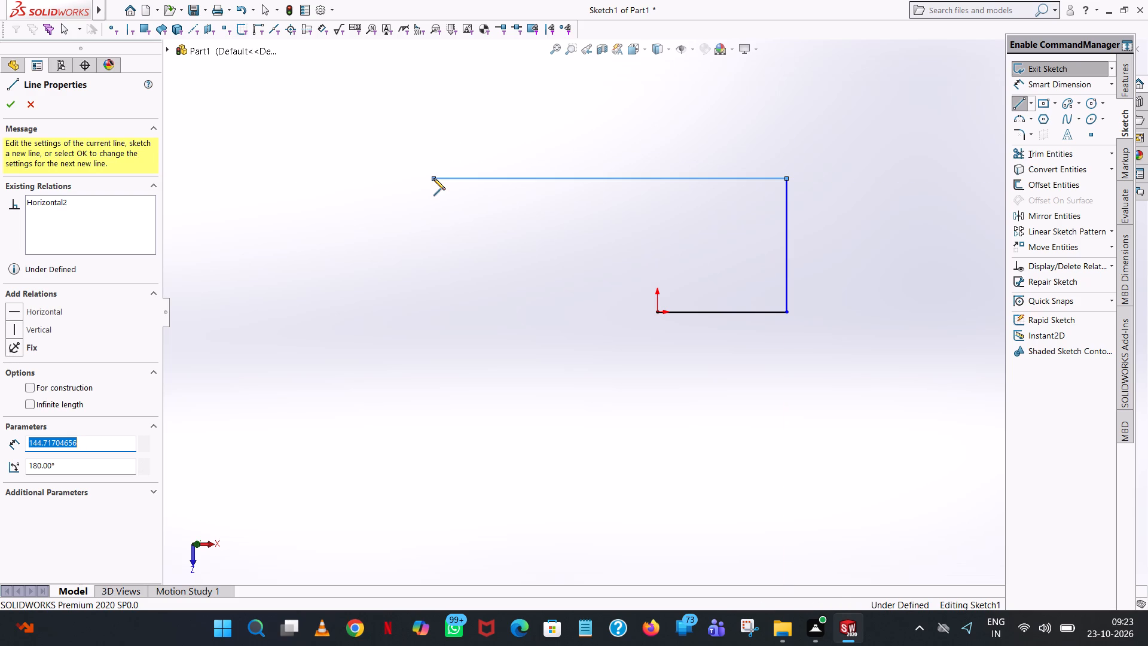
{"action": "type", "text": "106"}
{"action": "key", "text": "Return"}
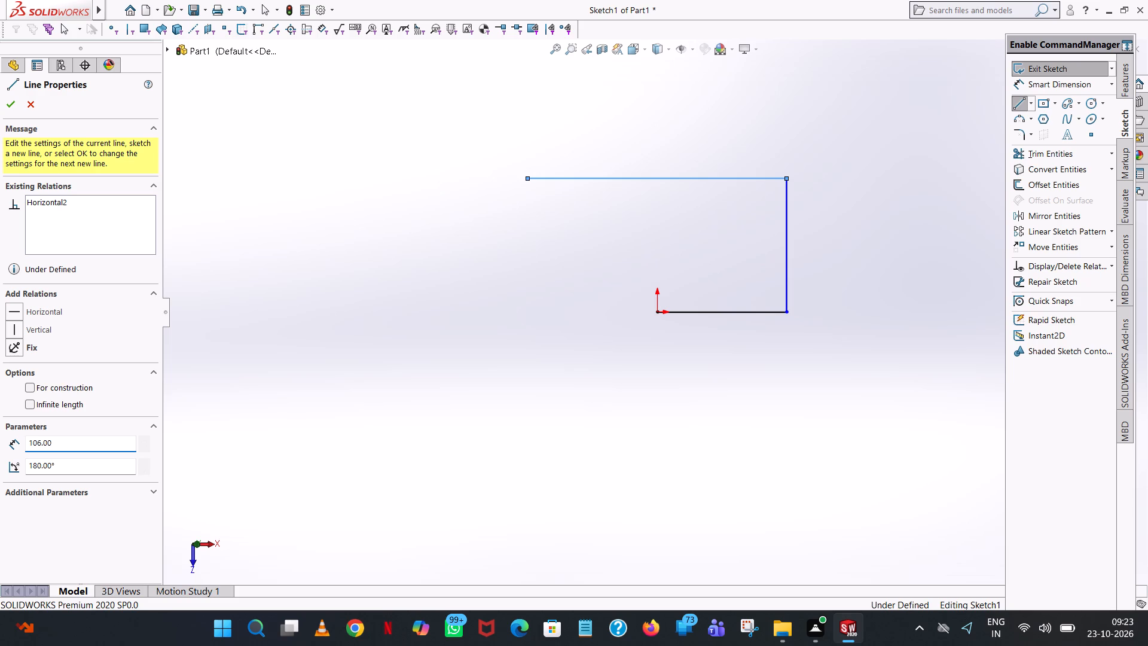
{"action": "left_click", "coordinate": [530, 496]}
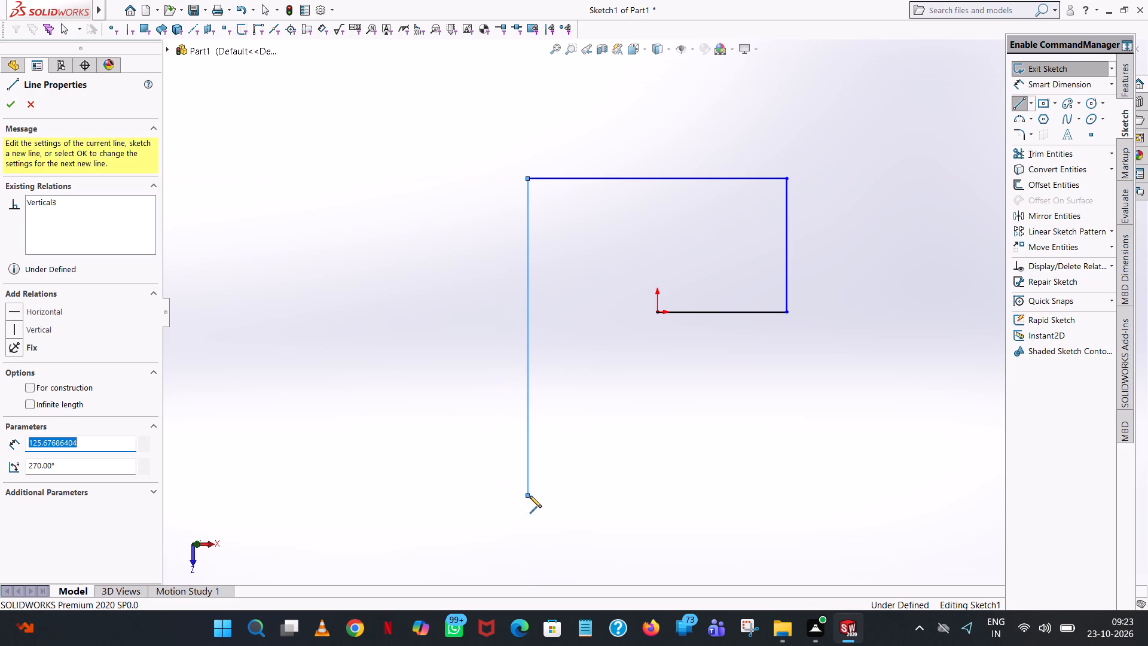
{"action": "type", "text": "10"}
{"action": "key", "text": "6"}
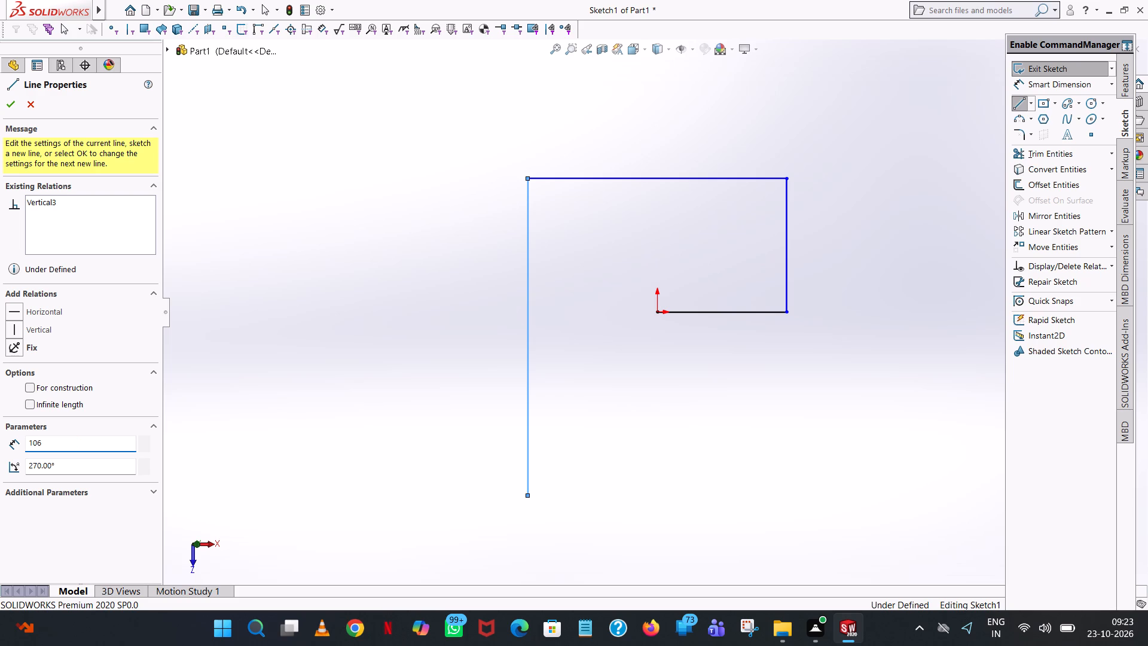
{"action": "key", "text": "Return"}
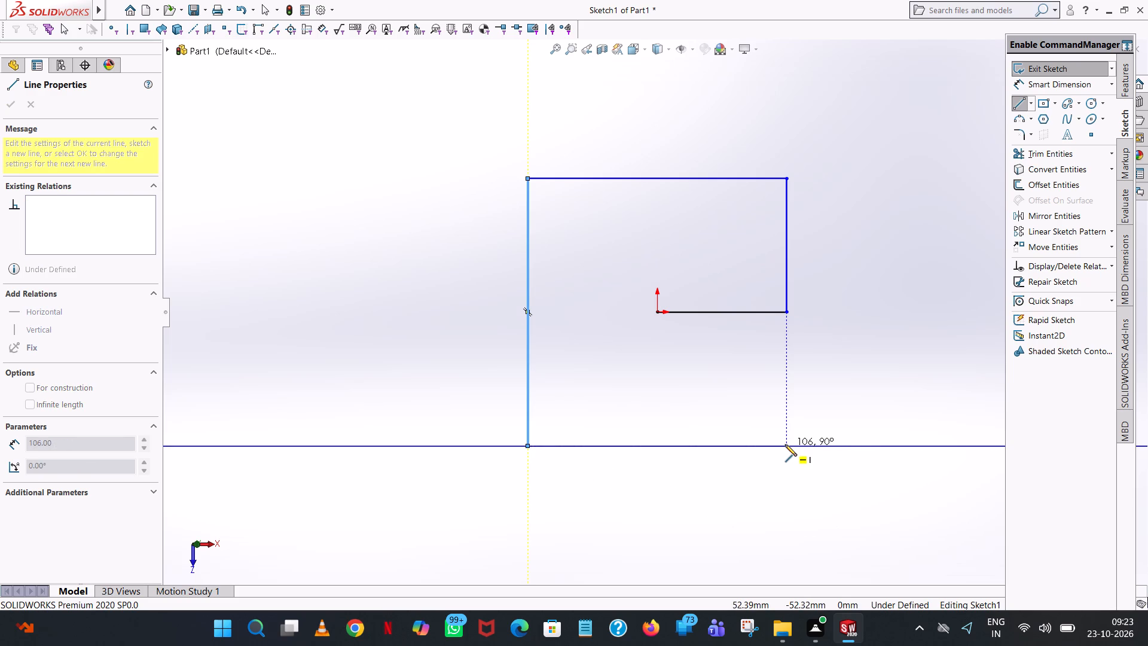
Close the square with a bottom line aligned to the first vertical line and a vertical line up to its lower end.
{"action": "left_click", "coordinate": [785, 444]}
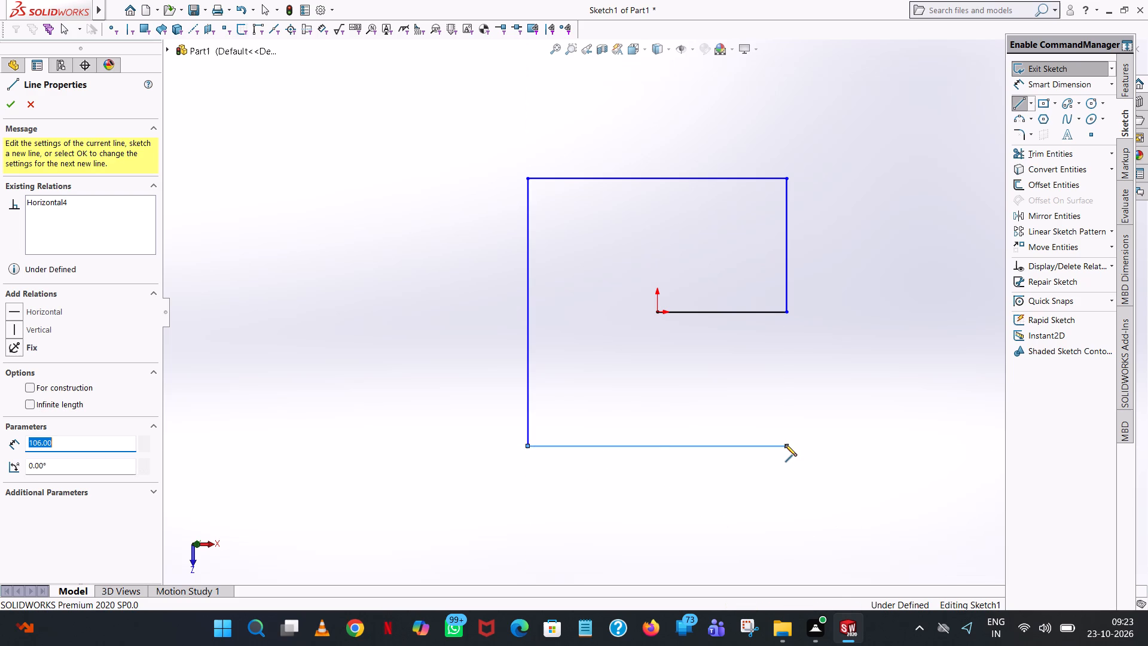
{"action": "left_click", "coordinate": [789, 312]}
{"action": "right_click", "coordinate": [788, 310]}
{"action": "left_click", "coordinate": [834, 321]}
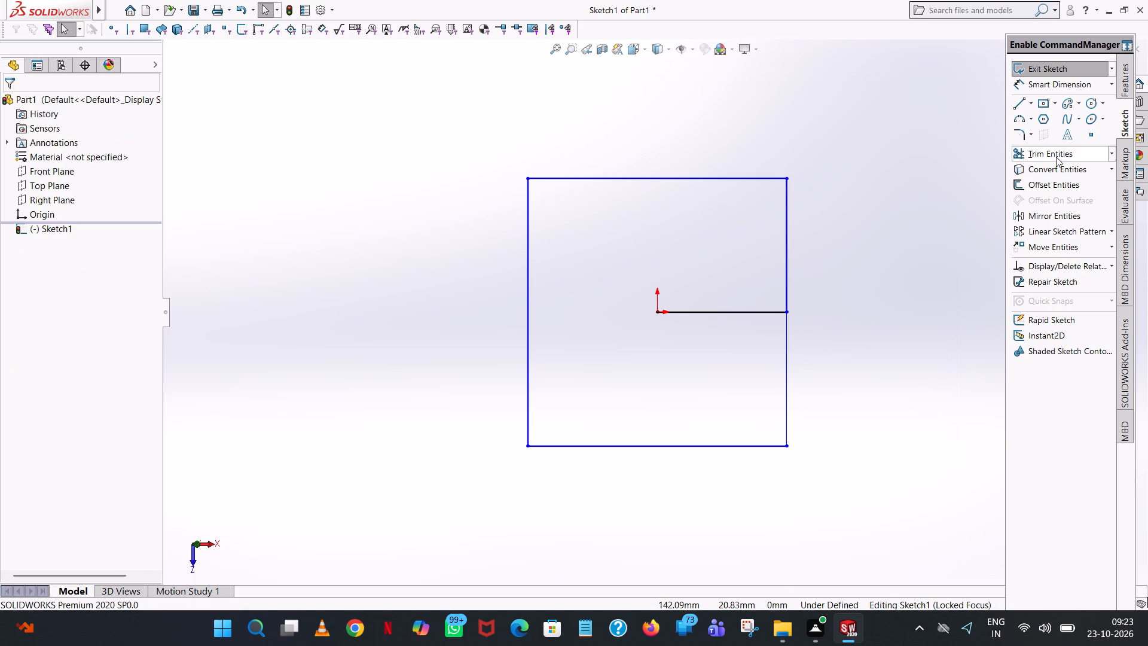
Trim away the horizontal line inside the square that runs from the origin to its side.
{"action": "left_click", "coordinate": [1056, 157]}
{"action": "left_click", "coordinate": [735, 314]}
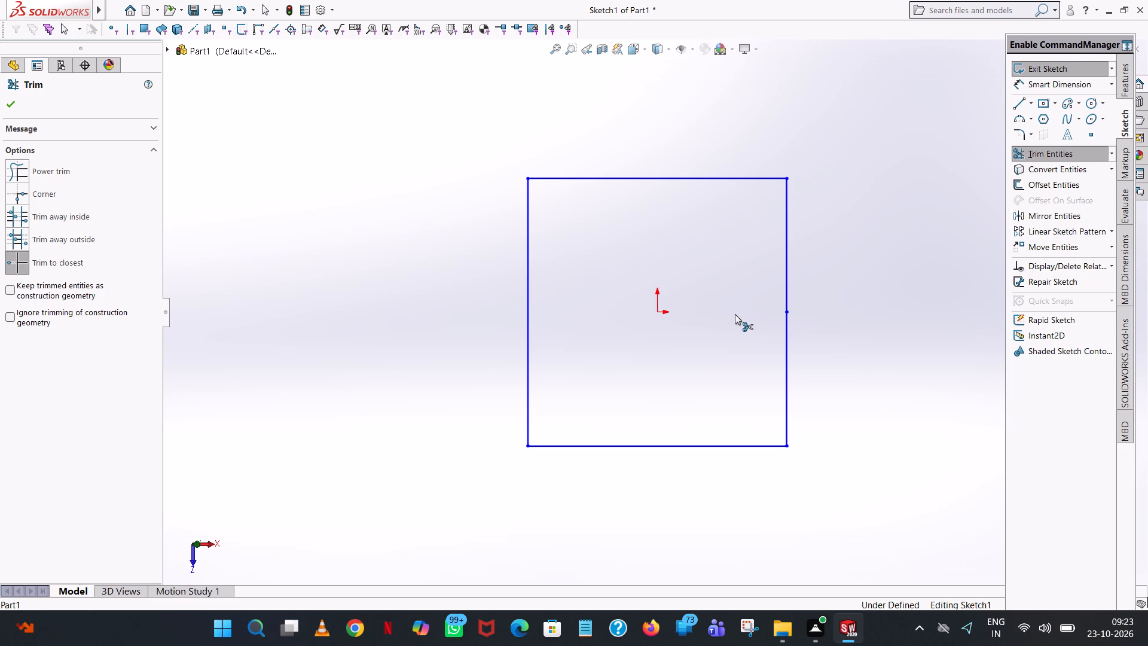
{"action": "left_click", "coordinate": [17, 106]}
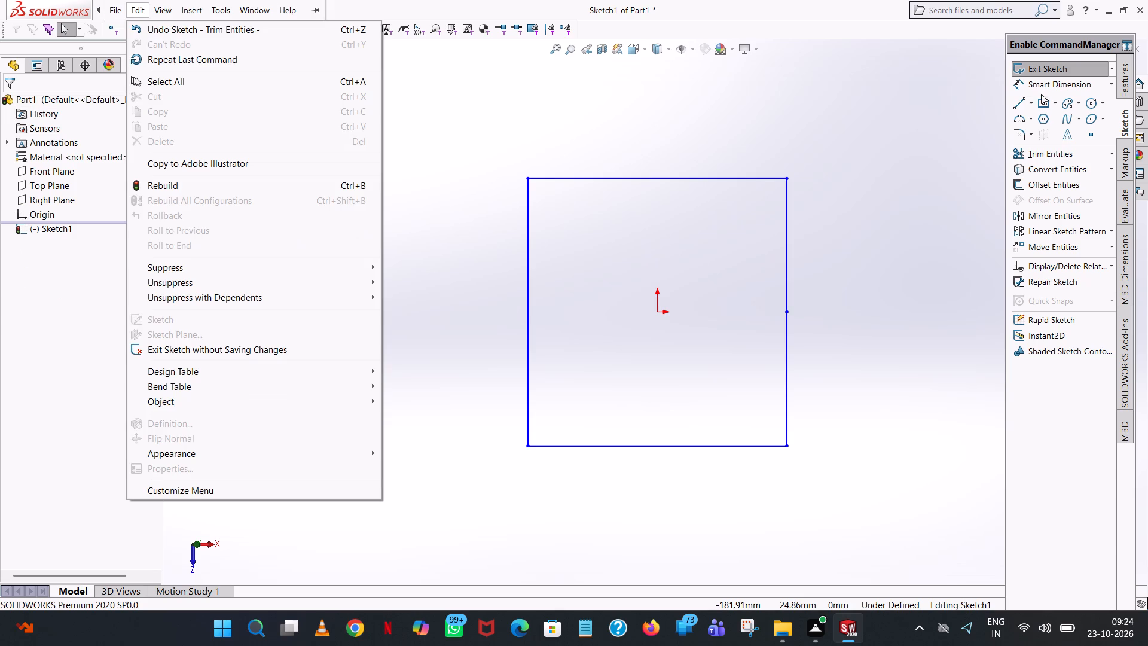
Round all four corners of the square with 14 mm sketch fillets.
{"action": "left_click", "coordinate": [1020, 130]}
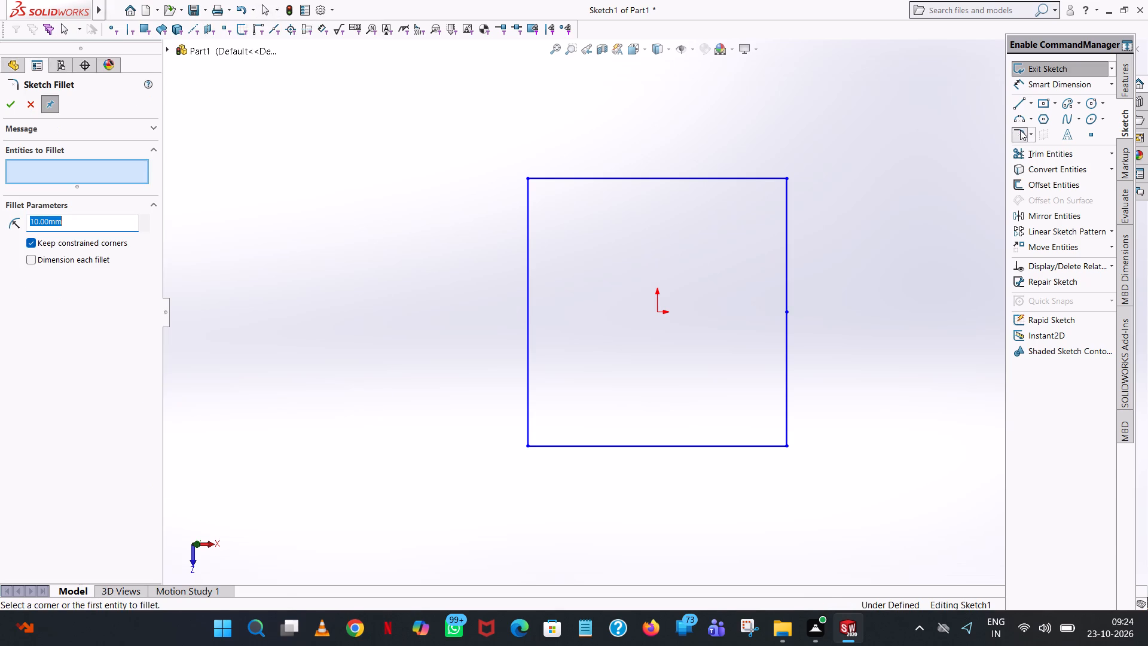
{"action": "type", "text": "14"}
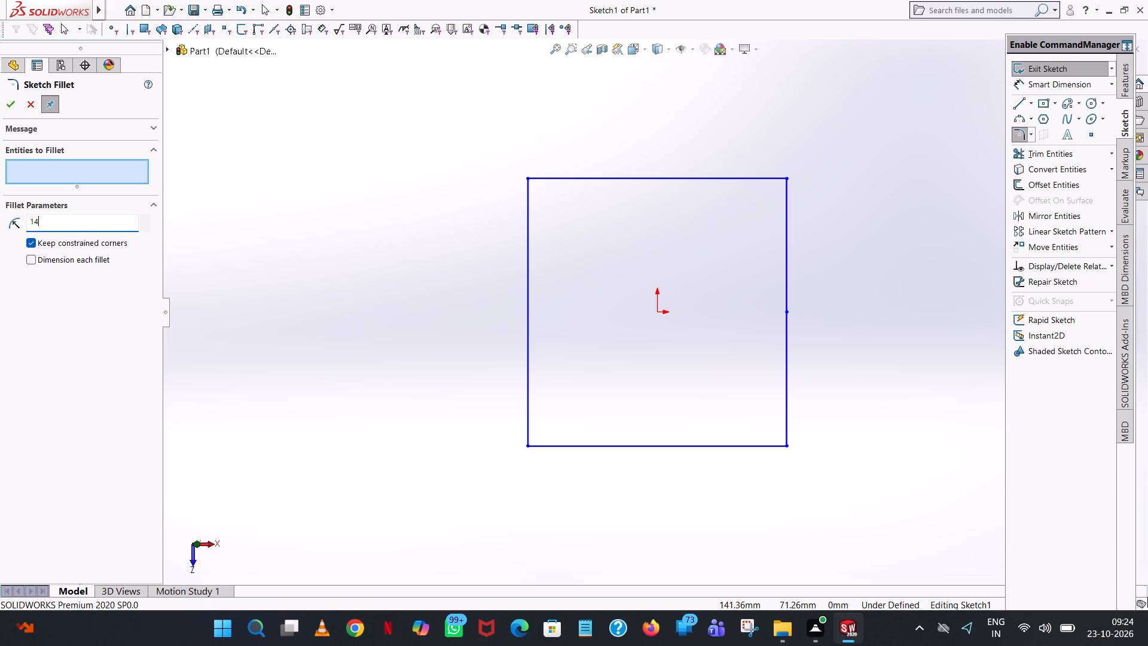
{"action": "left_click", "coordinate": [105, 373]}
{"action": "left_click", "coordinate": [530, 446]}
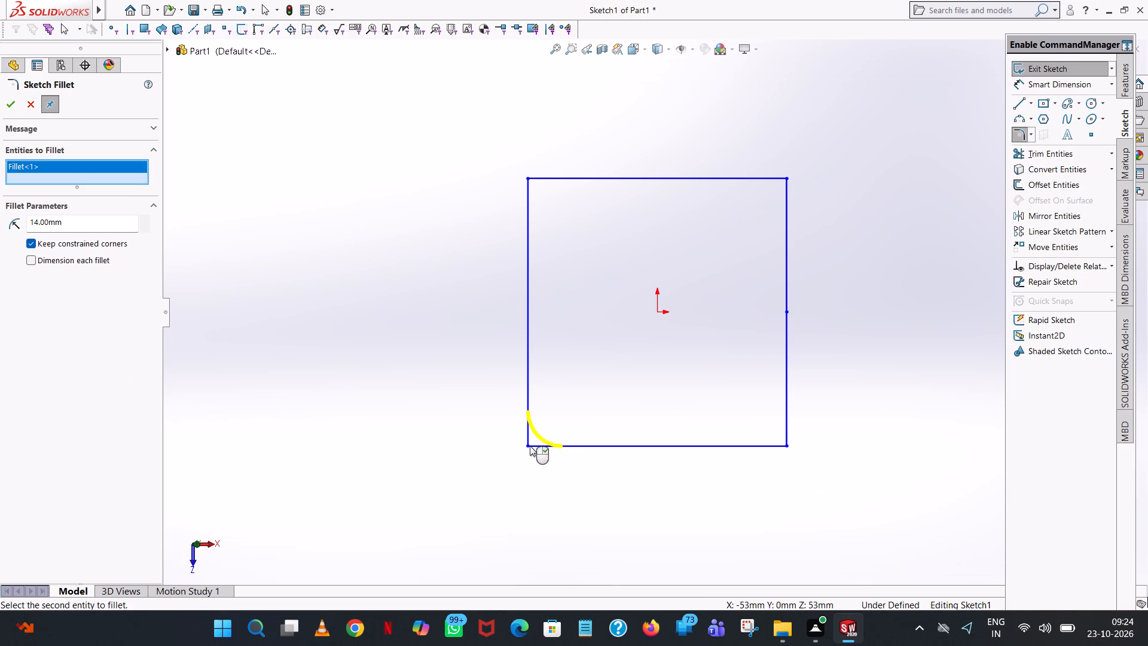
{"action": "left_click", "coordinate": [786, 177]}
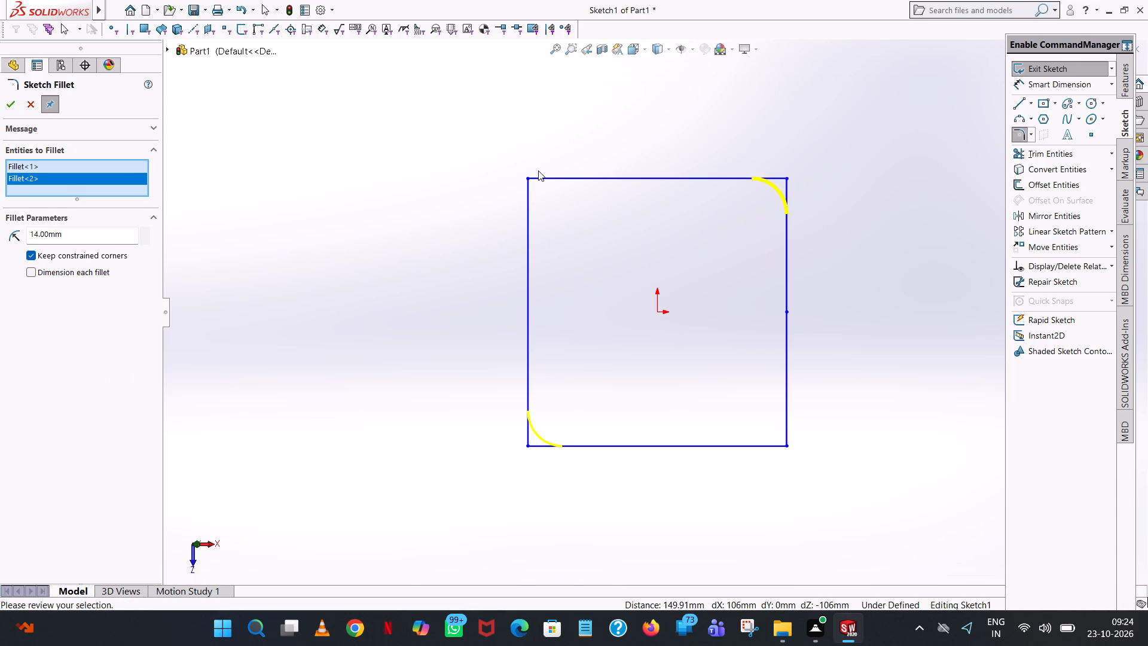
{"action": "left_click", "coordinate": [526, 176]}
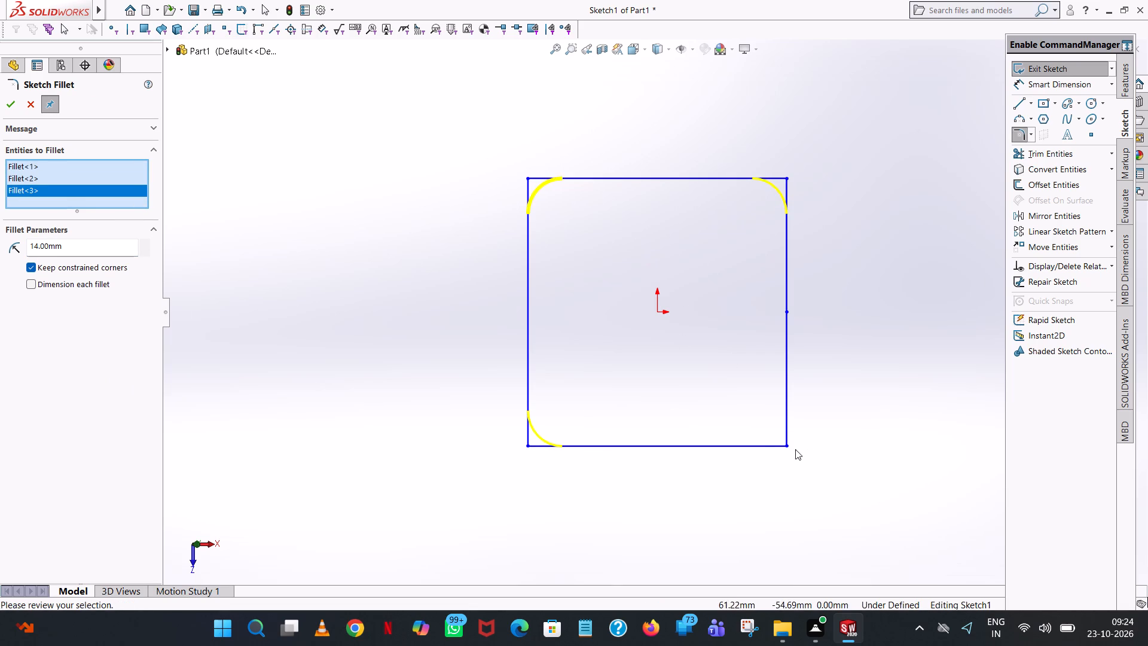
{"action": "left_click", "coordinate": [788, 443]}
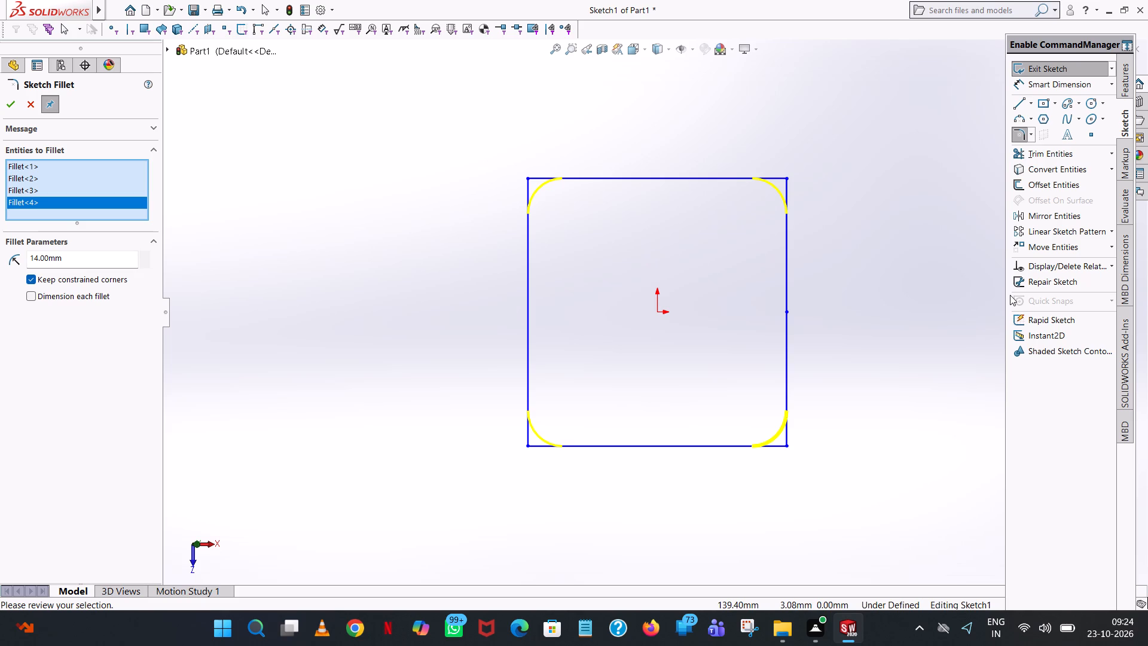
{"action": "left_click", "coordinate": [17, 109]}
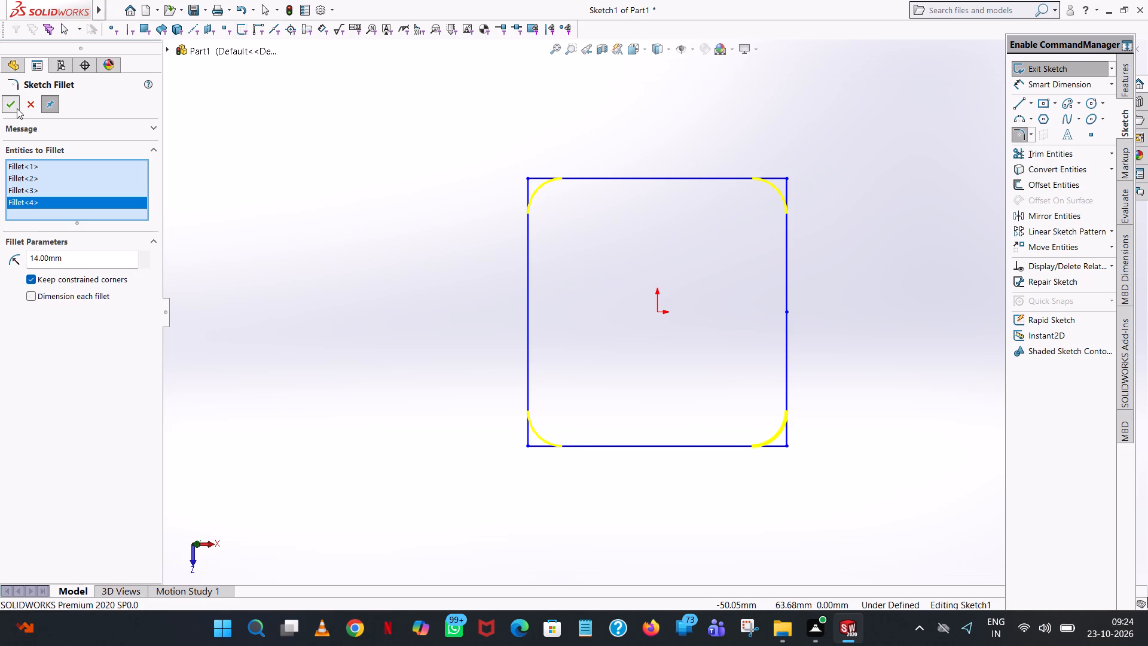
{"action": "left_click", "coordinate": [880, 157]}
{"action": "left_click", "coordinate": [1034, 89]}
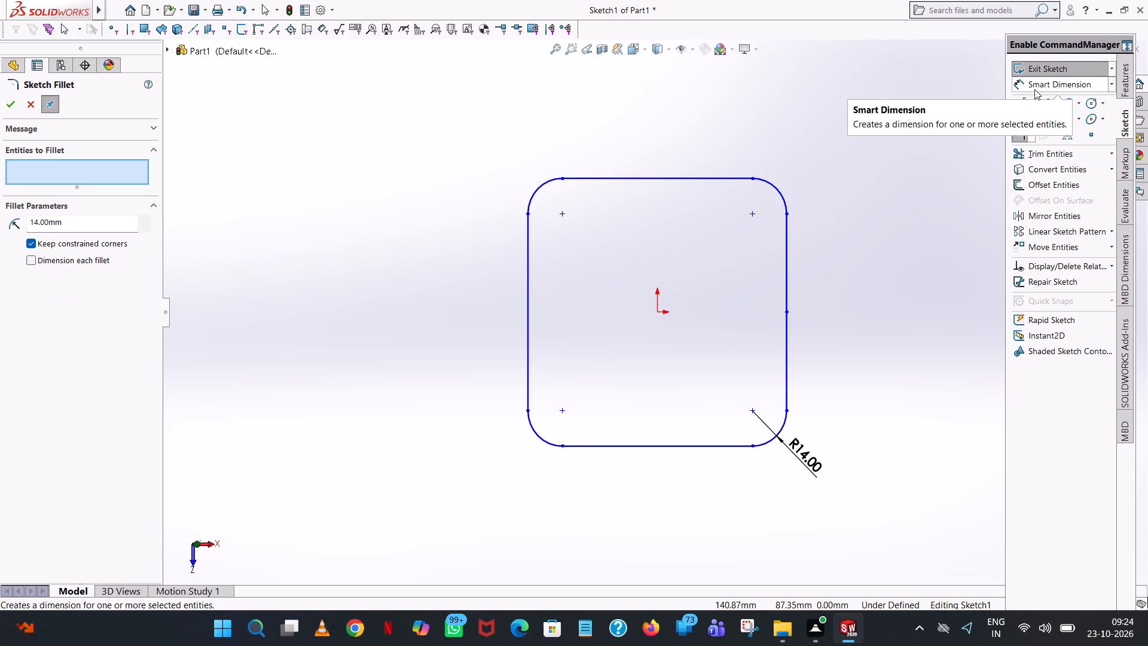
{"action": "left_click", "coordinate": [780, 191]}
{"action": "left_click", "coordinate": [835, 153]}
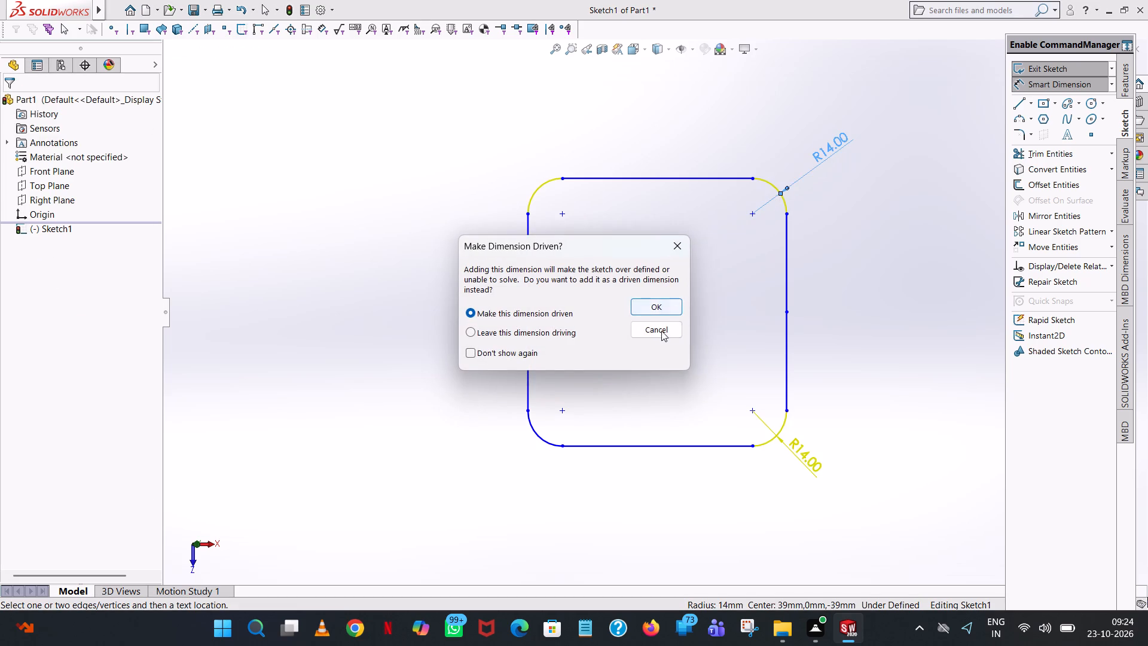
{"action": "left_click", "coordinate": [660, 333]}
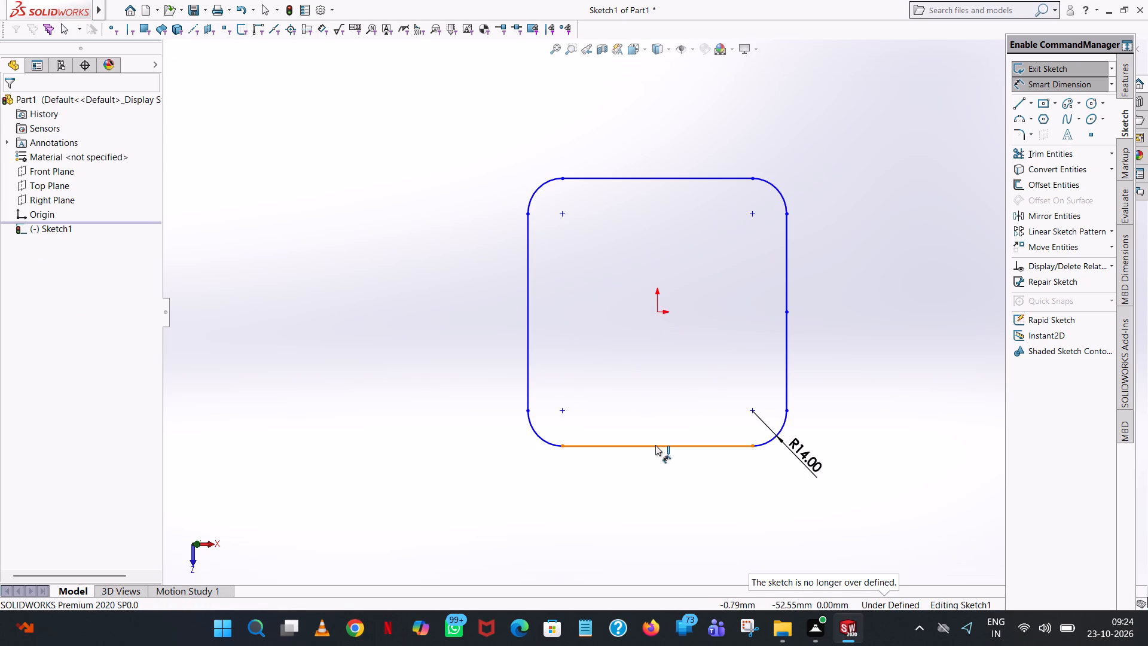
Dimension the lengths of the square's straight bottom line and its vertical line on the negative X side.
{"action": "left_click", "coordinate": [655, 445]}
{"action": "left_click", "coordinate": [654, 492]}
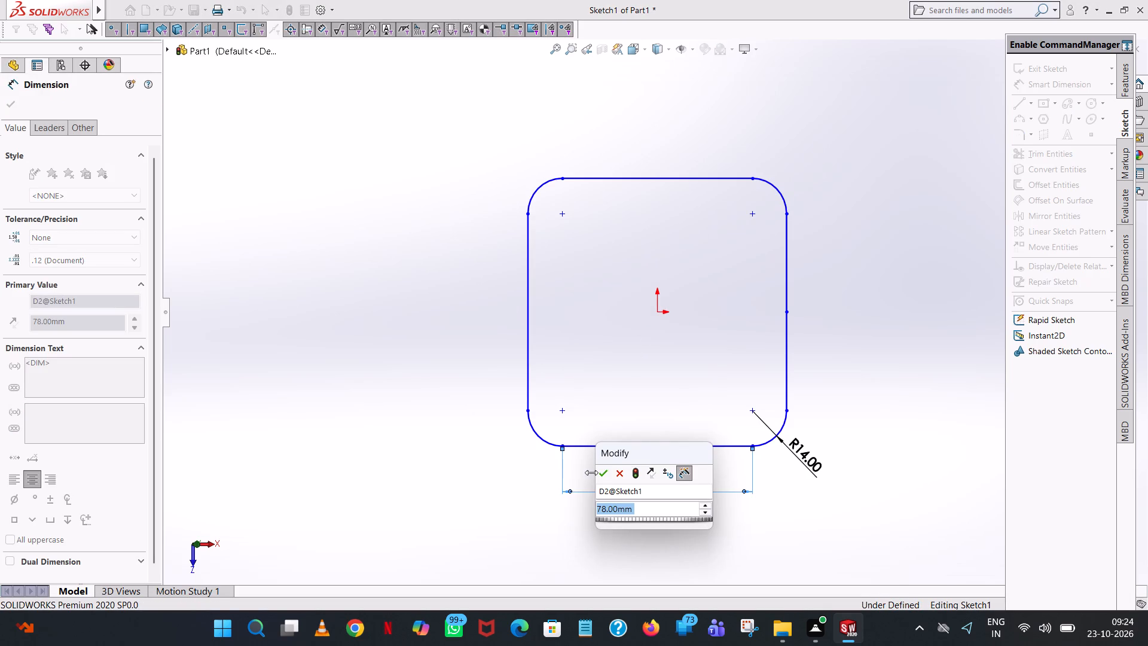
{"action": "left_click", "coordinate": [603, 474]}
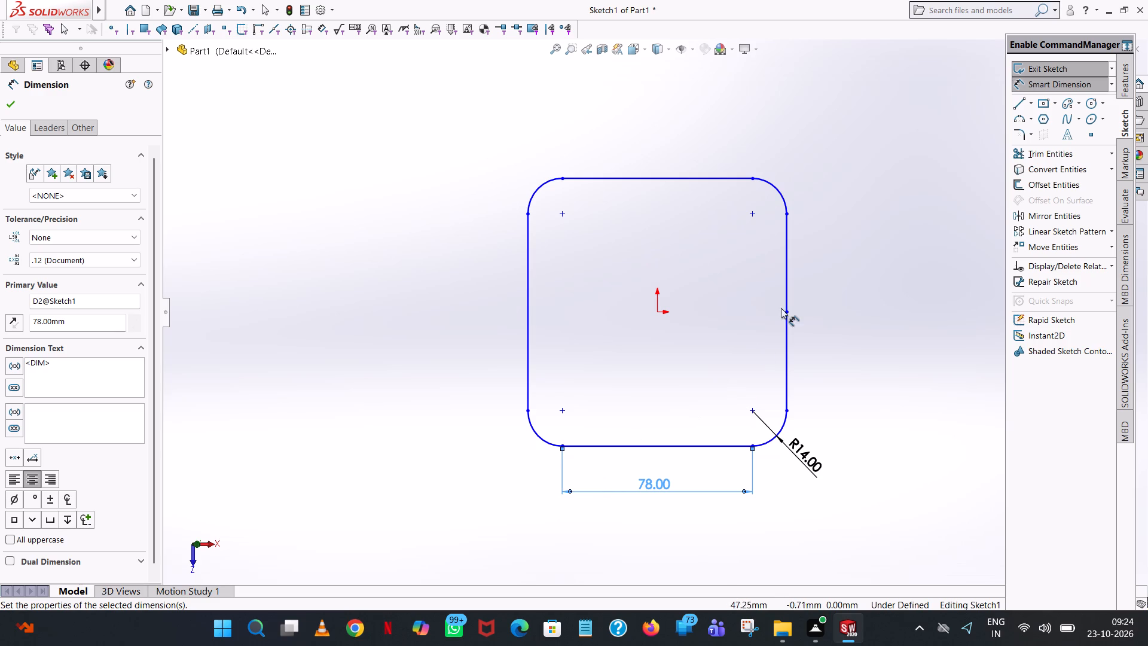
{"action": "left_click", "coordinate": [527, 306]}
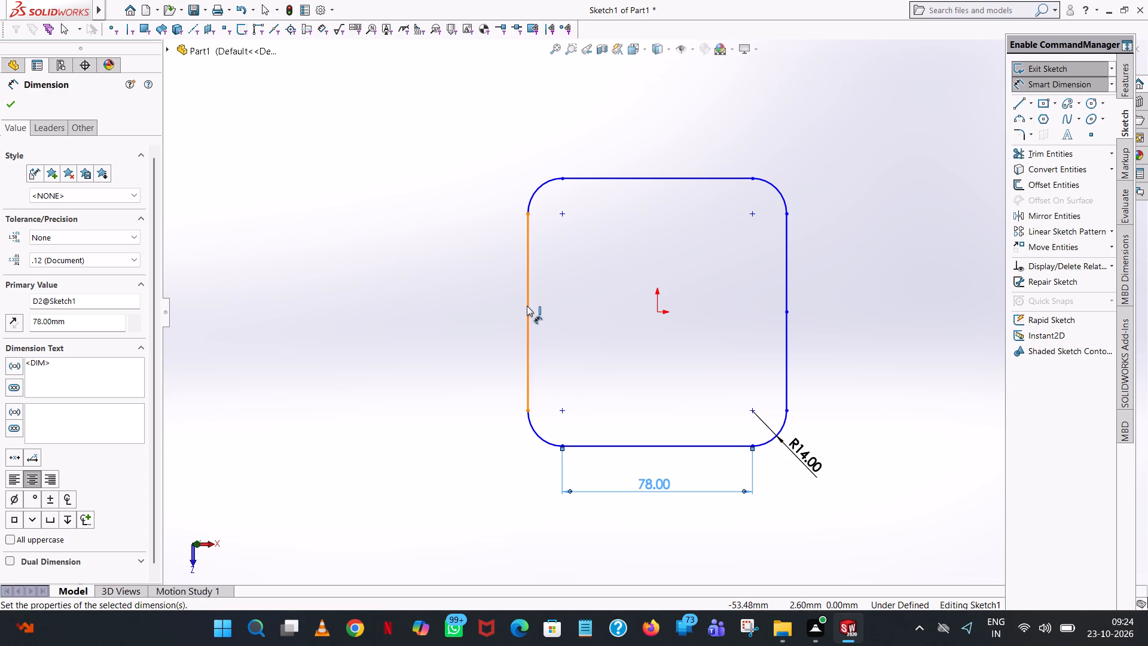
{"action": "left_click", "coordinate": [370, 319]}
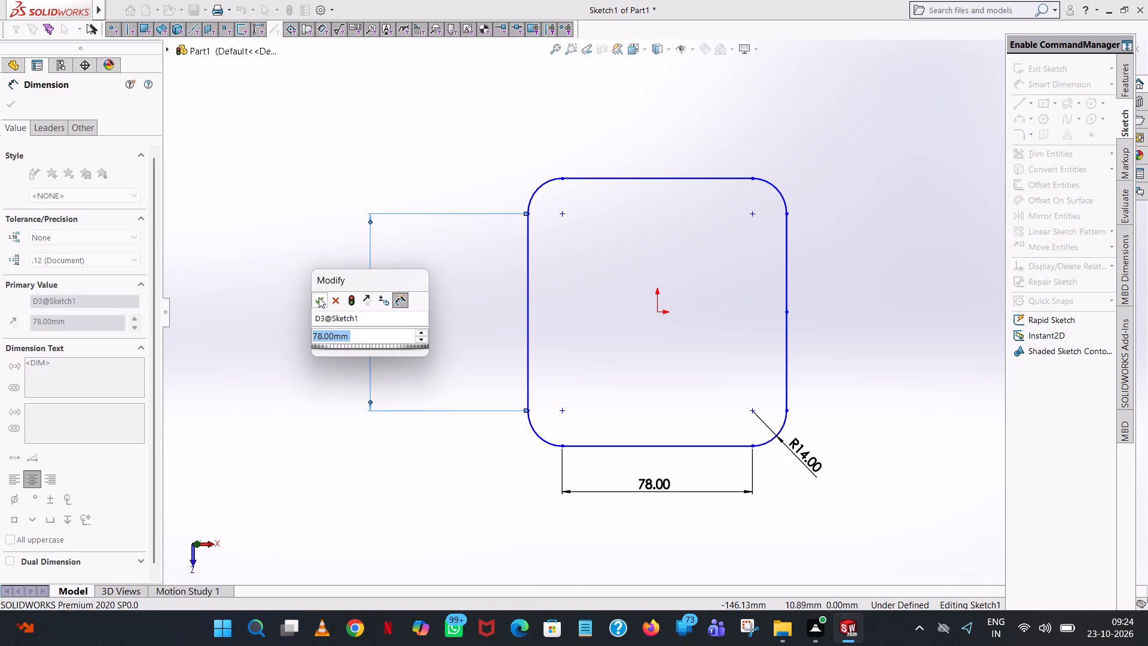
{"action": "left_click", "coordinate": [319, 298]}
{"action": "left_click", "coordinate": [316, 196]}
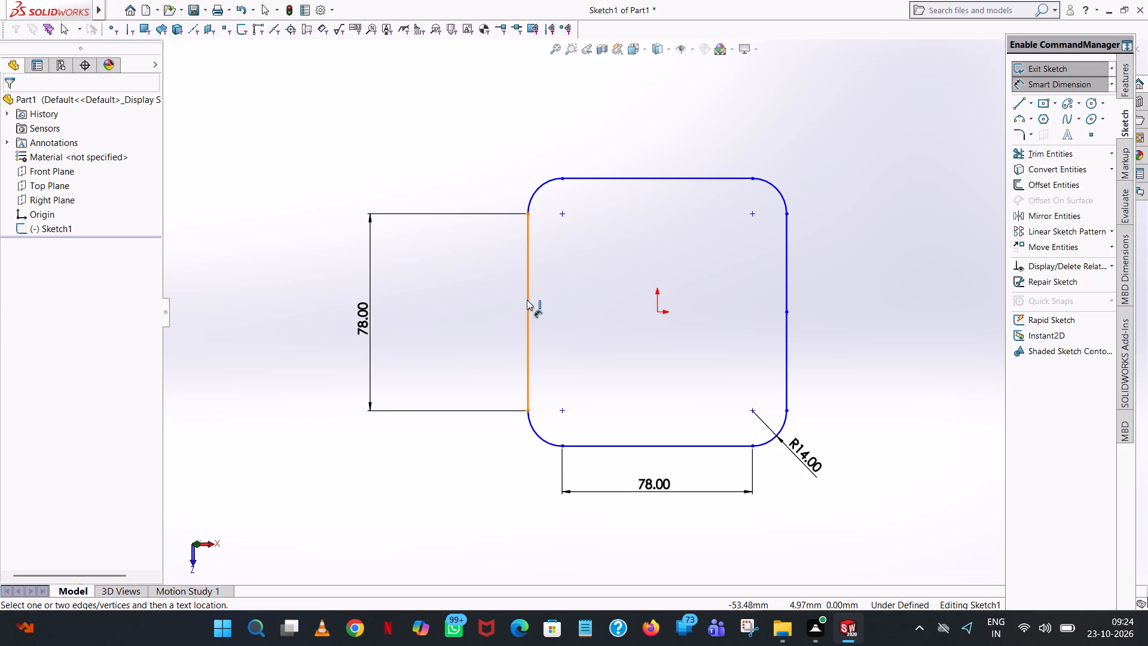
Dimension the distances from the origin to the vertical line on the negative X side and to the square's top line.
{"action": "left_click", "coordinate": [528, 300]}
{"action": "left_click", "coordinate": [660, 312]}
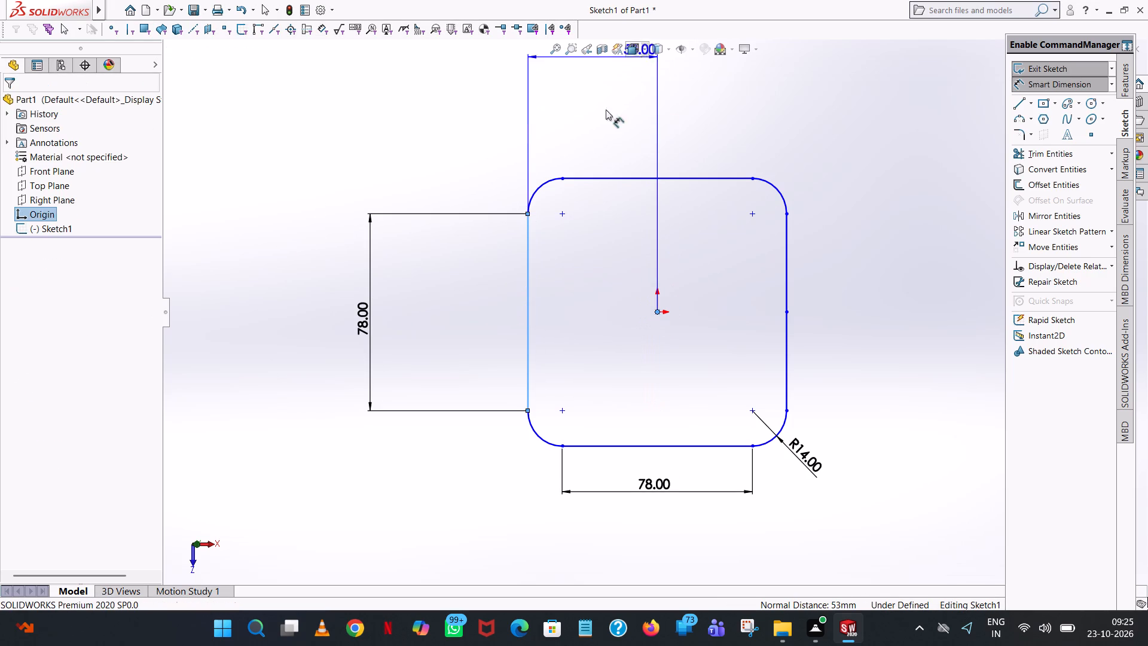
{"action": "left_click", "coordinate": [606, 115]}
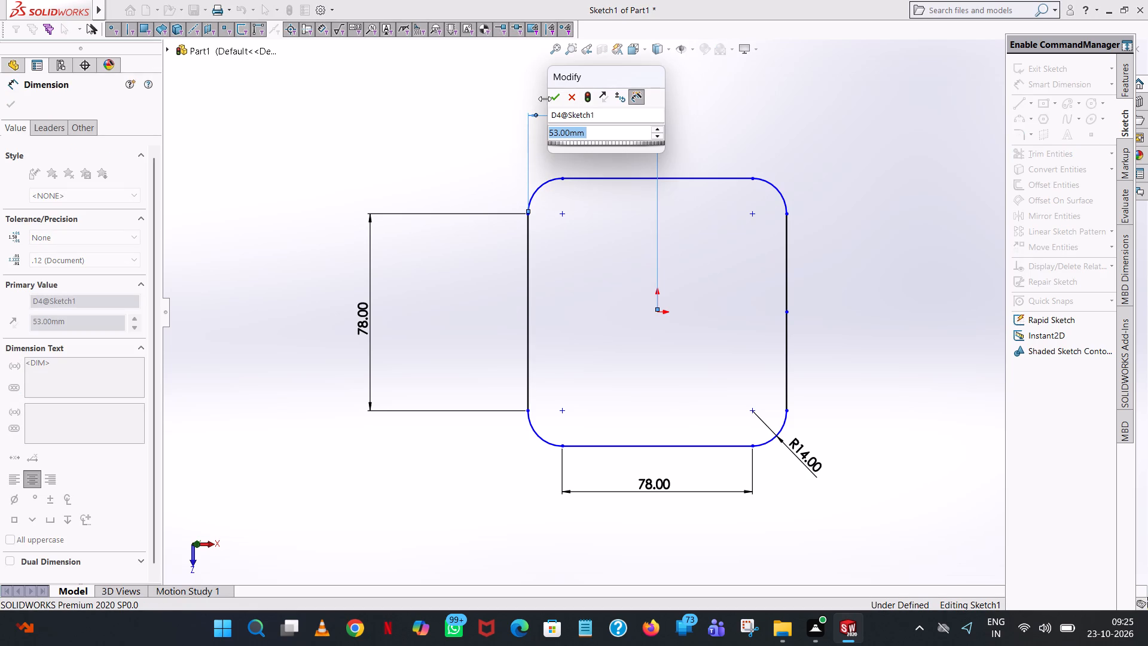
{"action": "left_click", "coordinate": [557, 102]}
{"action": "left_click", "coordinate": [402, 83]}
{"action": "left_click", "coordinate": [673, 177]}
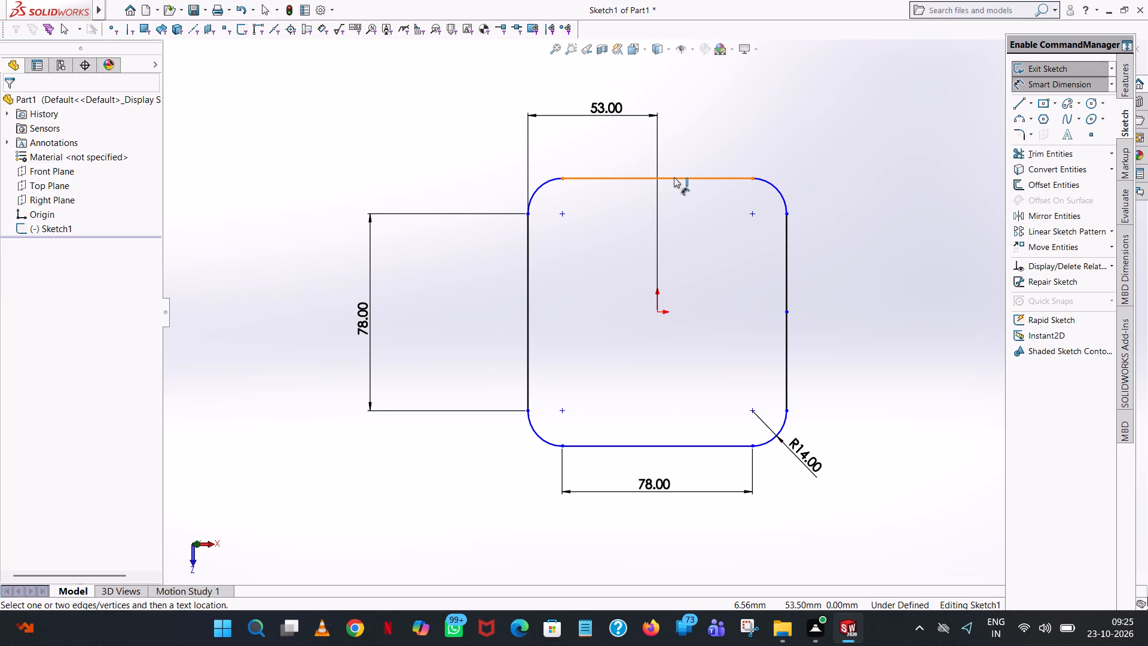
{"action": "left_click", "coordinate": [655, 312]}
{"action": "left_click", "coordinate": [941, 316]}
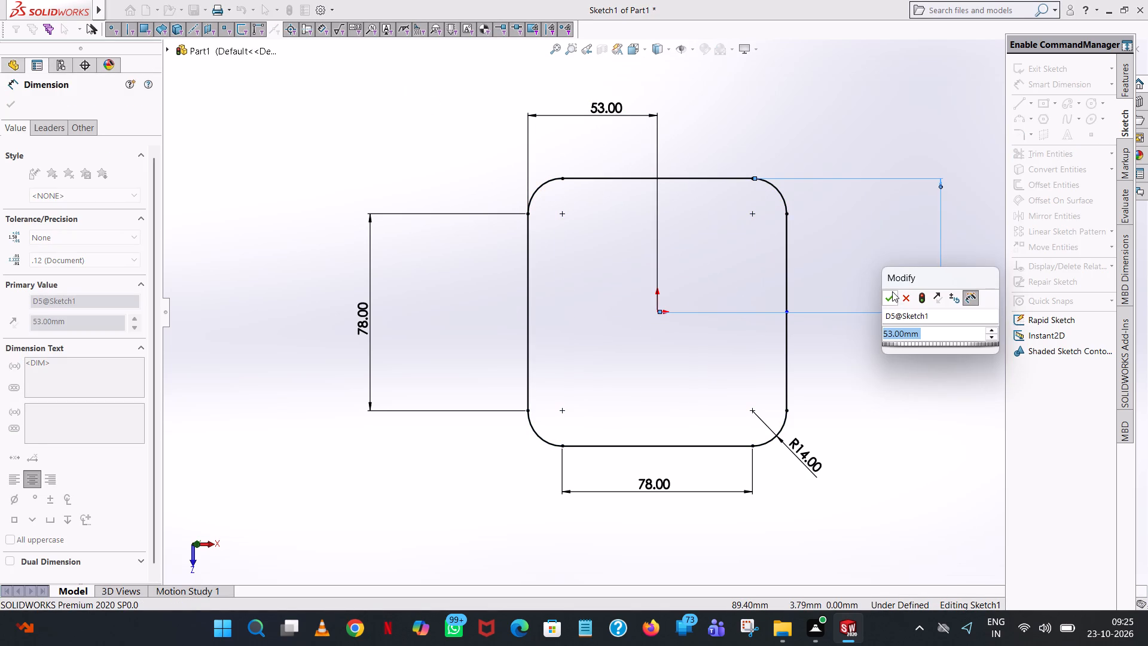
{"action": "left_click", "coordinate": [892, 291]}
{"action": "left_click", "coordinate": [842, 103]}
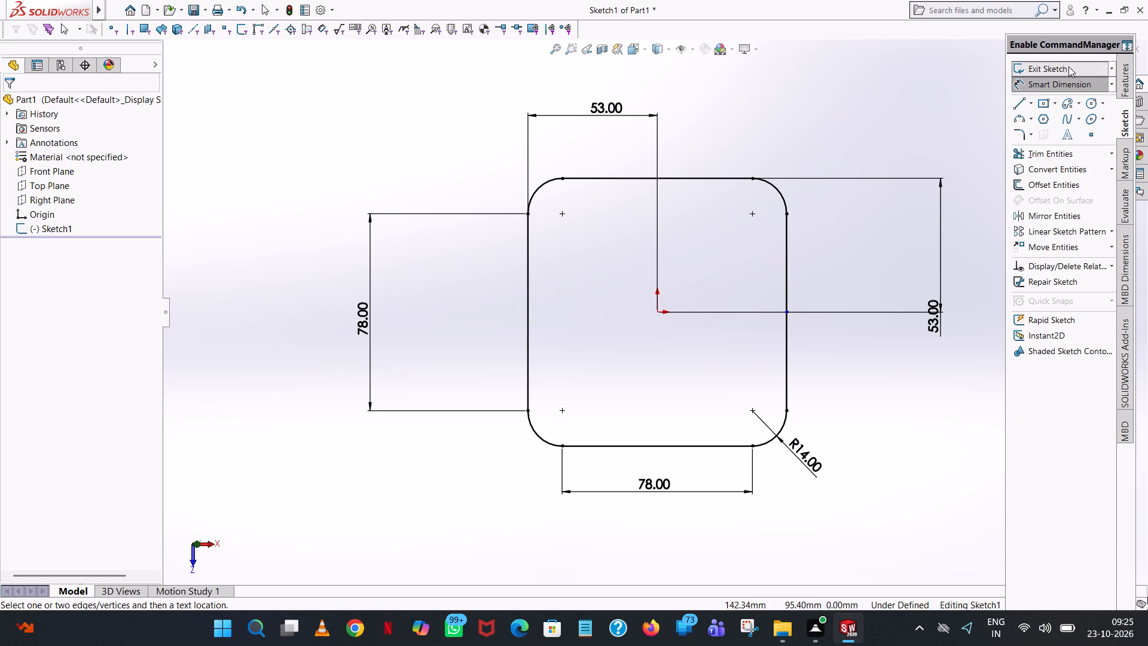
Extrude the rounded square profile as a blind boss 14 mm deep from the sketch plane.
{"action": "left_click", "coordinate": [1123, 72]}
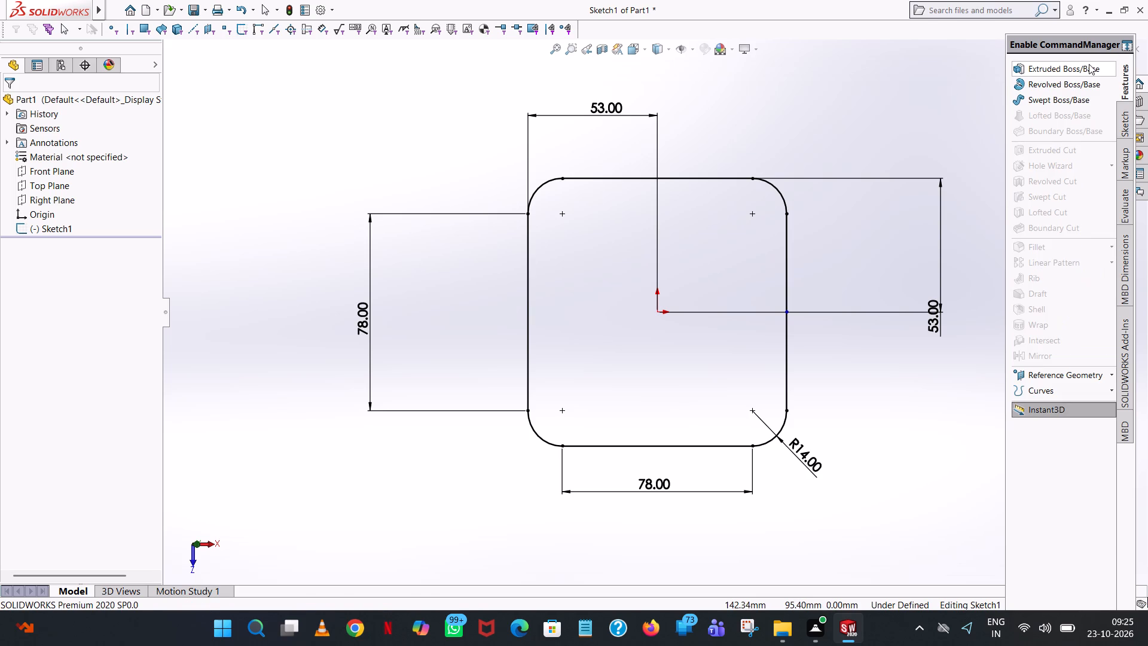
{"action": "left_click", "coordinate": [1089, 64]}
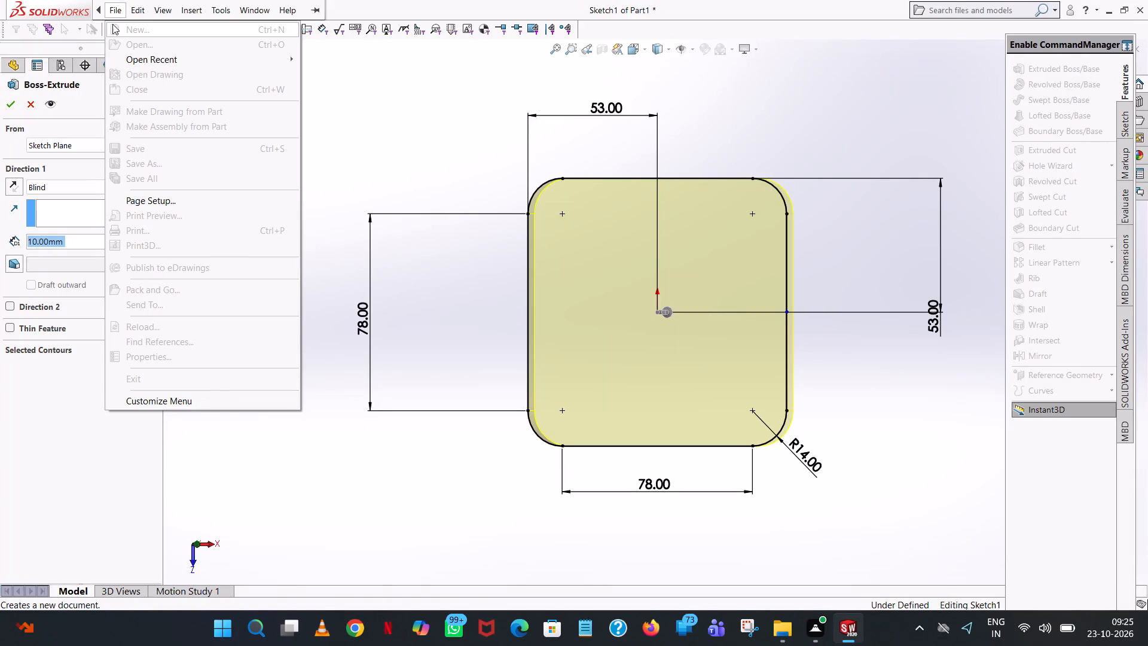
{"action": "type", "text": "14"}
{"action": "key", "text": "Return"}
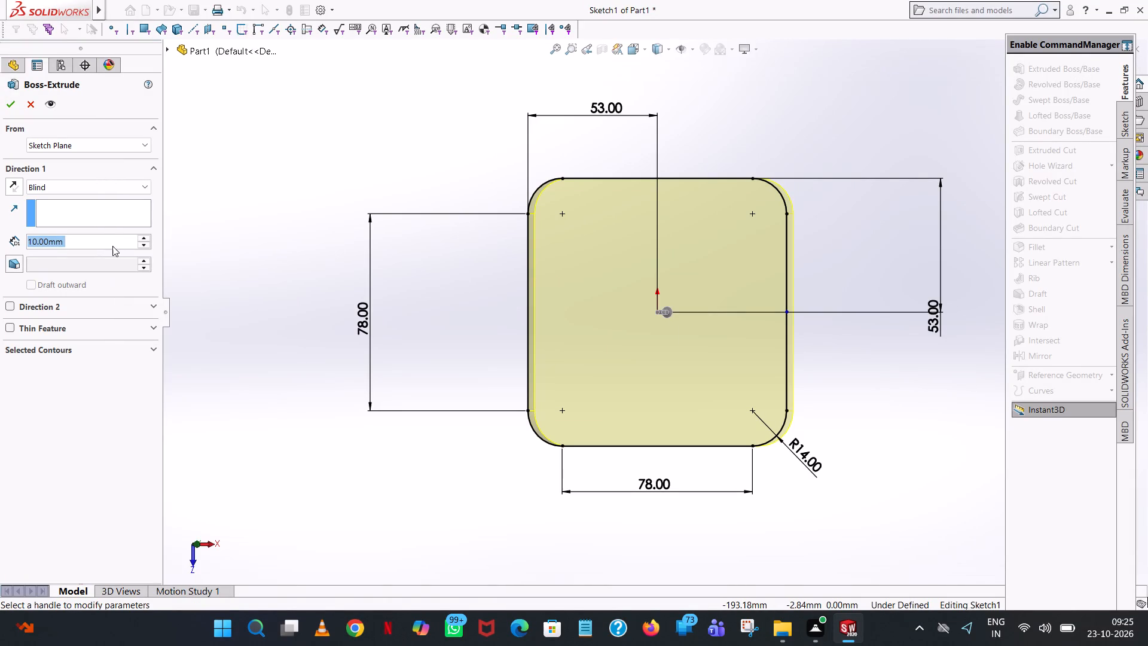
{"action": "key", "text": "1"}
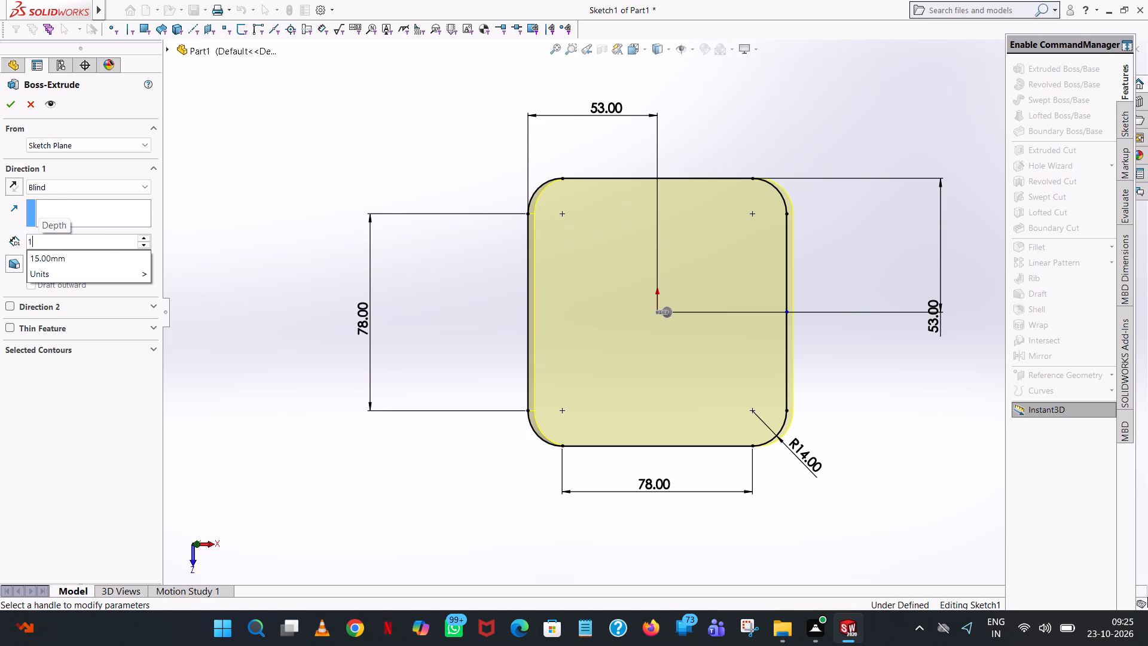
{"action": "key", "text": "4"}
{"action": "key", "text": "Return"}
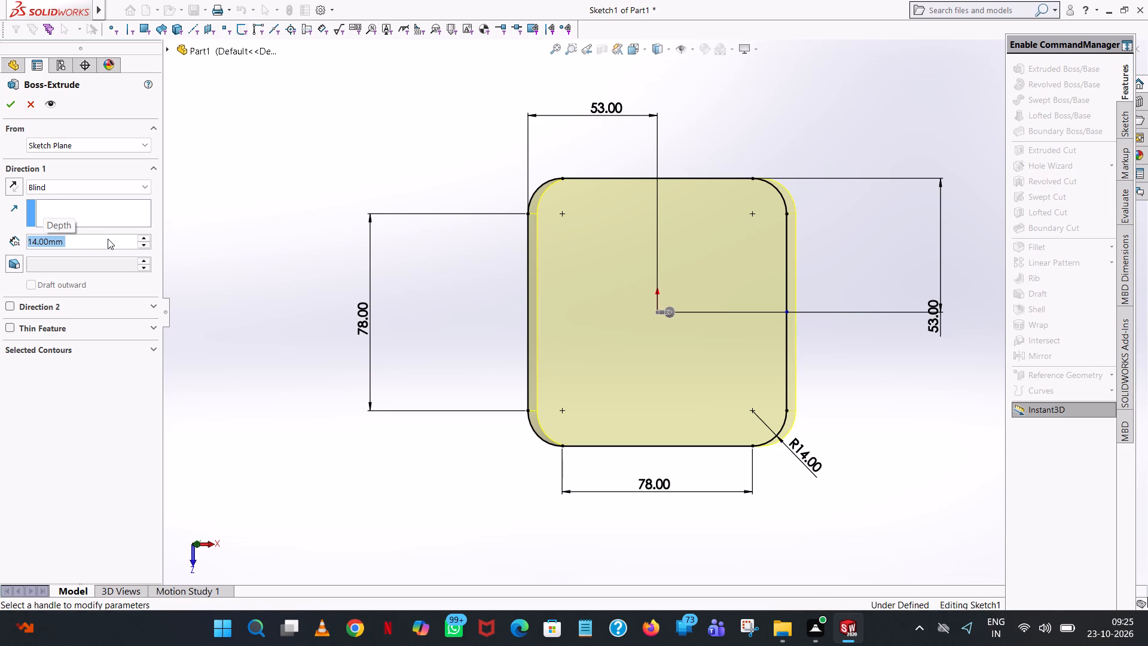
{"action": "left_click", "coordinate": [11, 109]}
{"action": "left_click", "coordinate": [832, 168]}
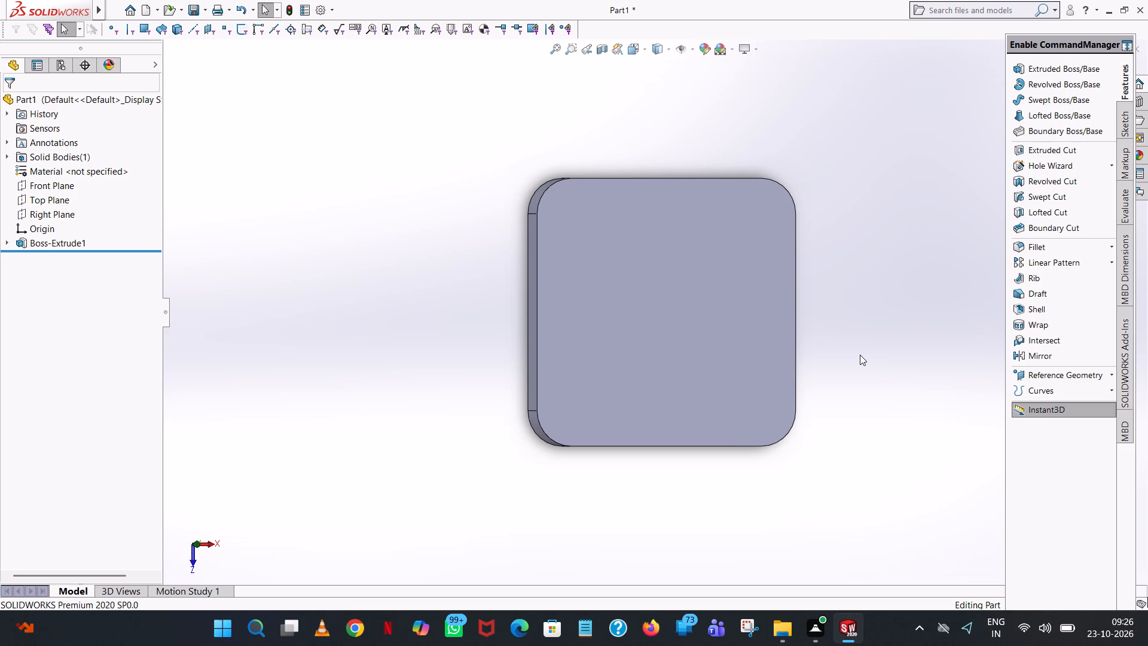
Start a boss extrude sketch on the plate's top face and draw a circle of radius 94/2 mm centred on the origin.
{"action": "left_click", "coordinate": [1071, 72]}
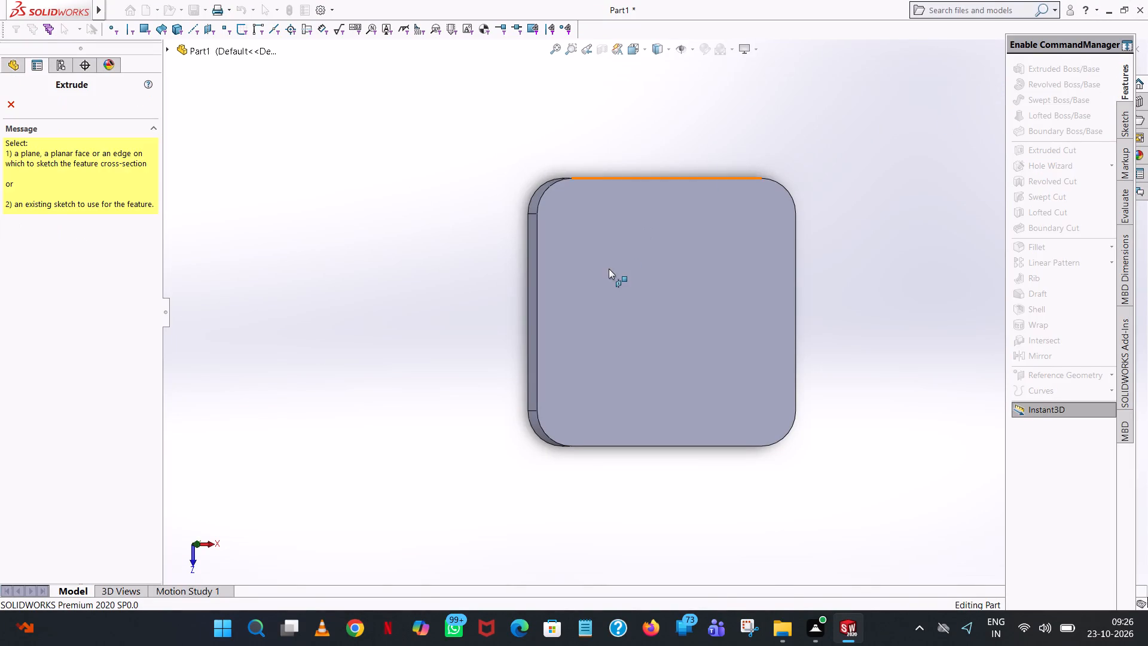
{"action": "left_click", "coordinate": [609, 269]}
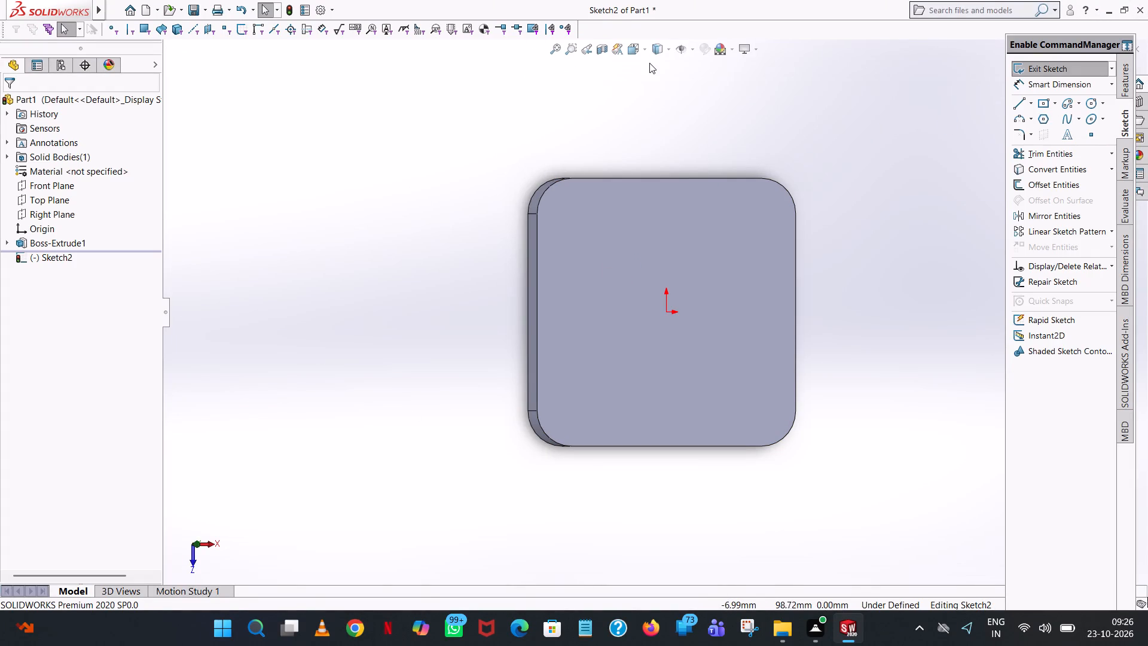
{"action": "left_click", "coordinate": [647, 53]}
{"action": "left_click", "coordinate": [702, 115]}
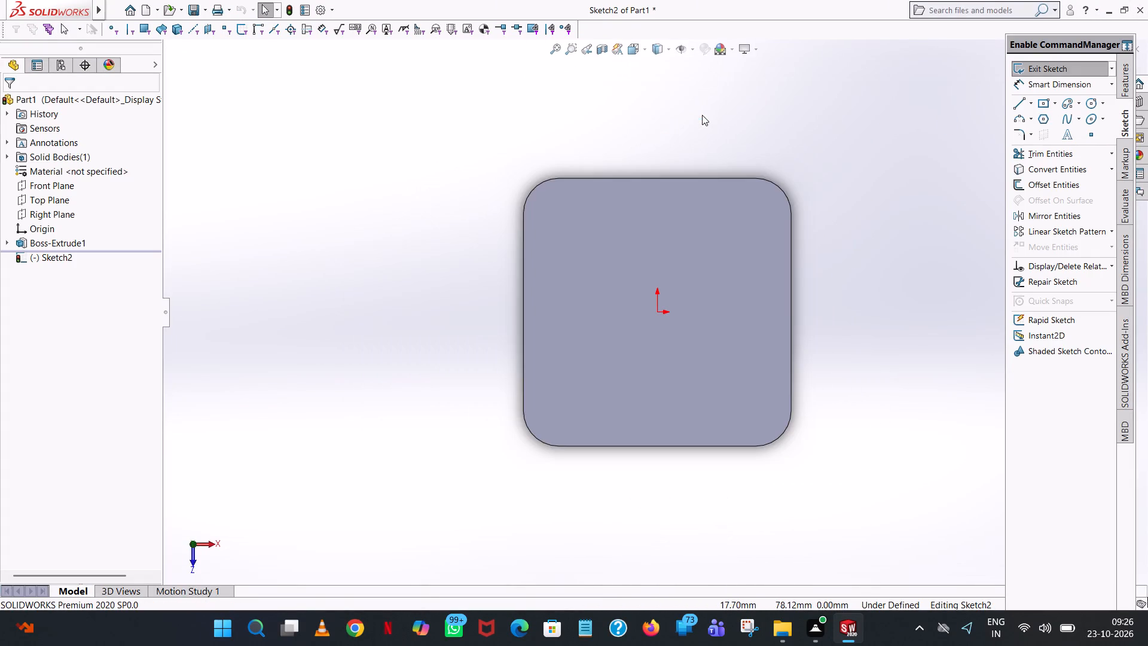
{"action": "scroll", "coordinate": [730, 294], "scroll_direction": "down", "scroll_amount": 1}
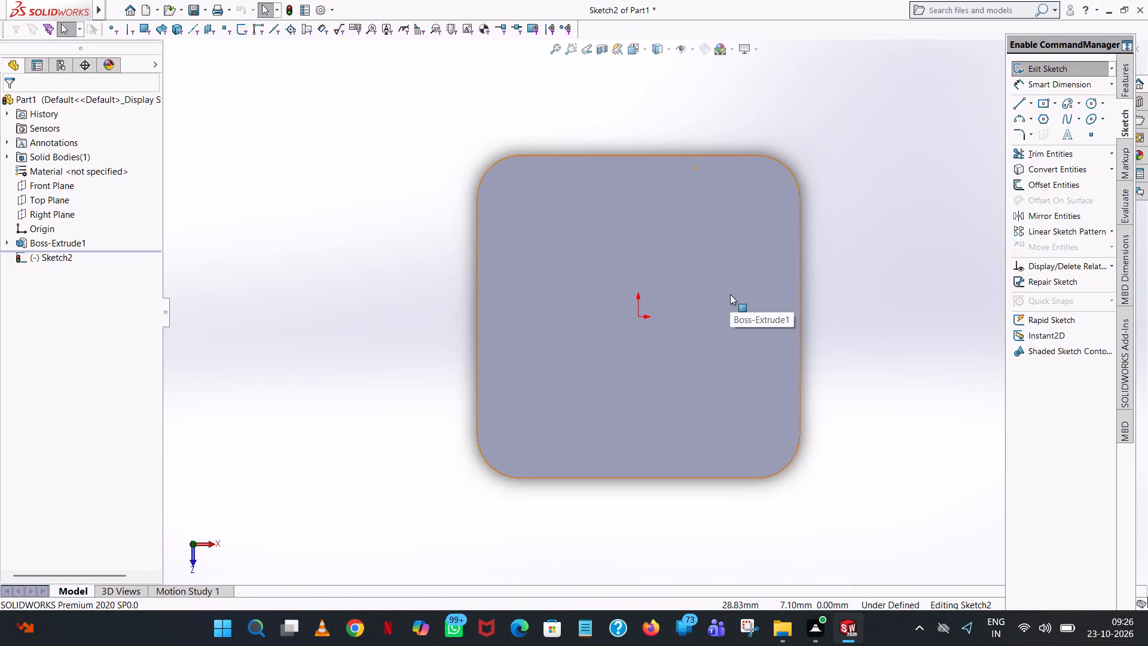
{"action": "scroll", "coordinate": [730, 294], "scroll_direction": "up", "scroll_amount": 1}
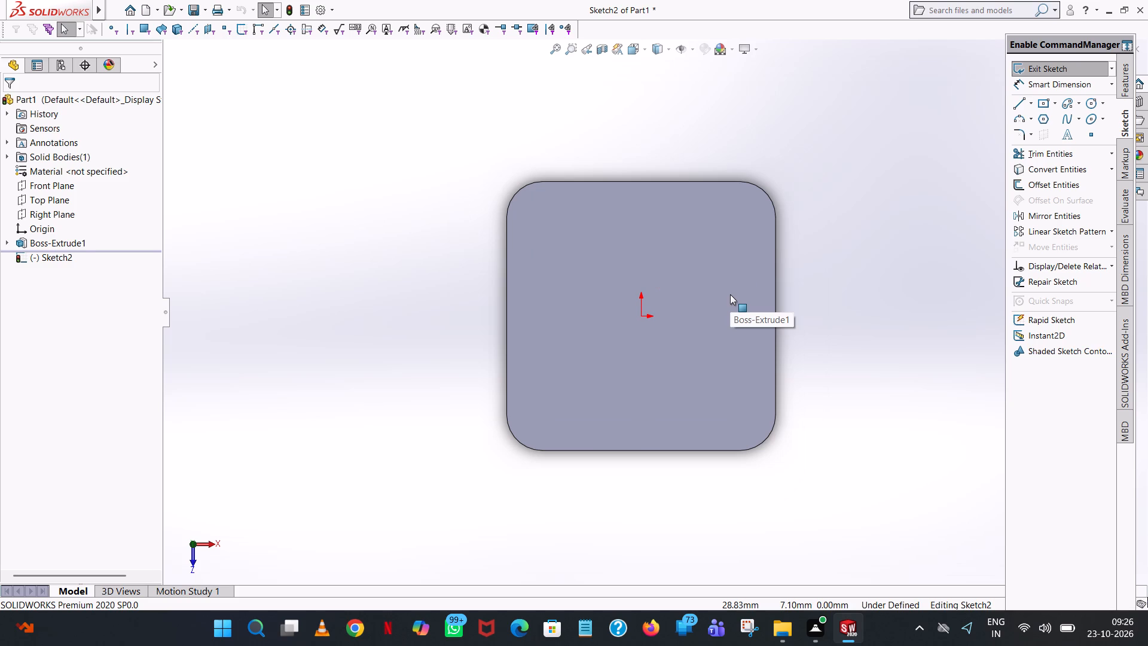
{"action": "right_click_drag", "start_coordinate": [729, 294], "coordinate": [709, 300]}
{"action": "left_click", "coordinate": [783, 135]}
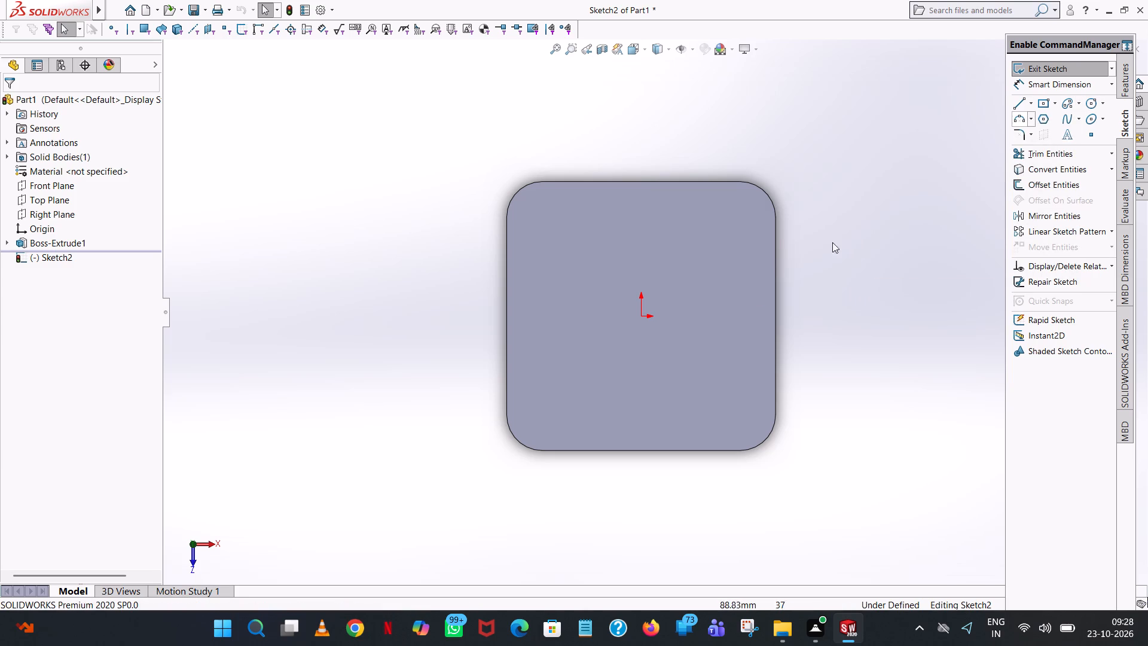
{"action": "left_click", "coordinate": [1088, 106]}
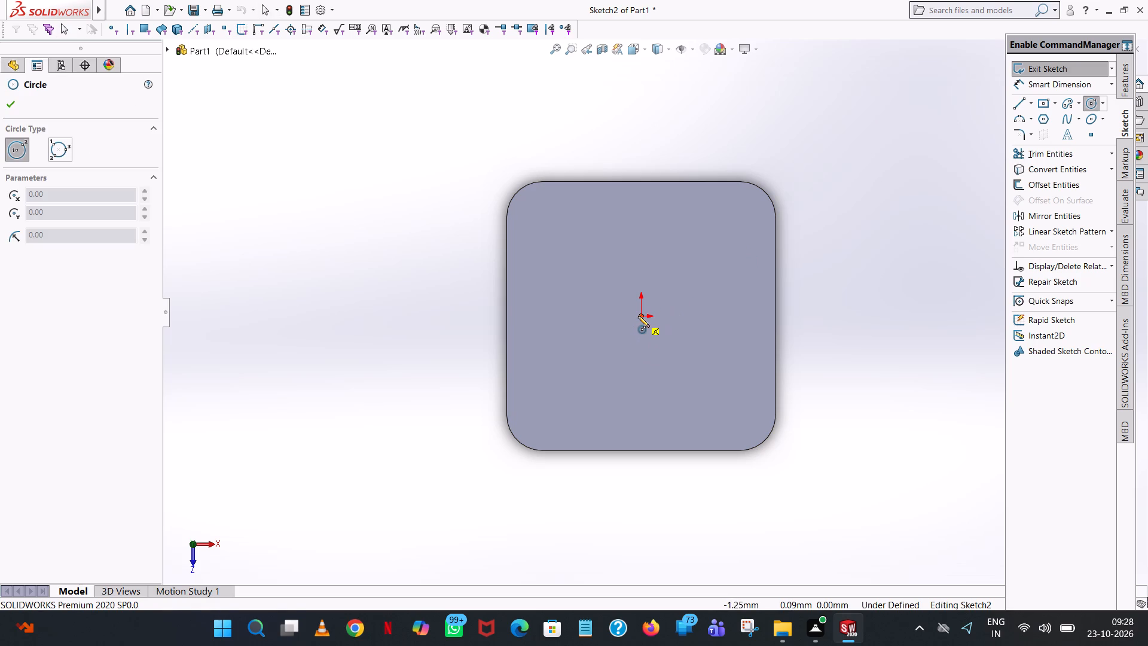
{"action": "left_click", "coordinate": [639, 316]}
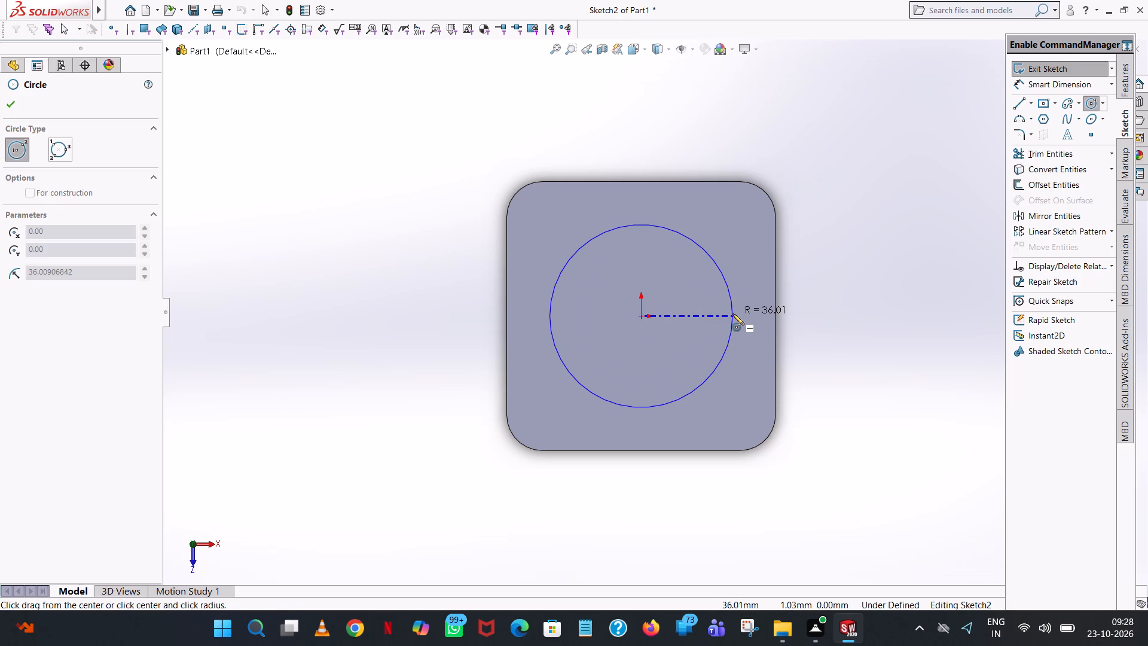
{"action": "left_click", "coordinate": [732, 313]}
{"action": "type", "text": "94/2"}
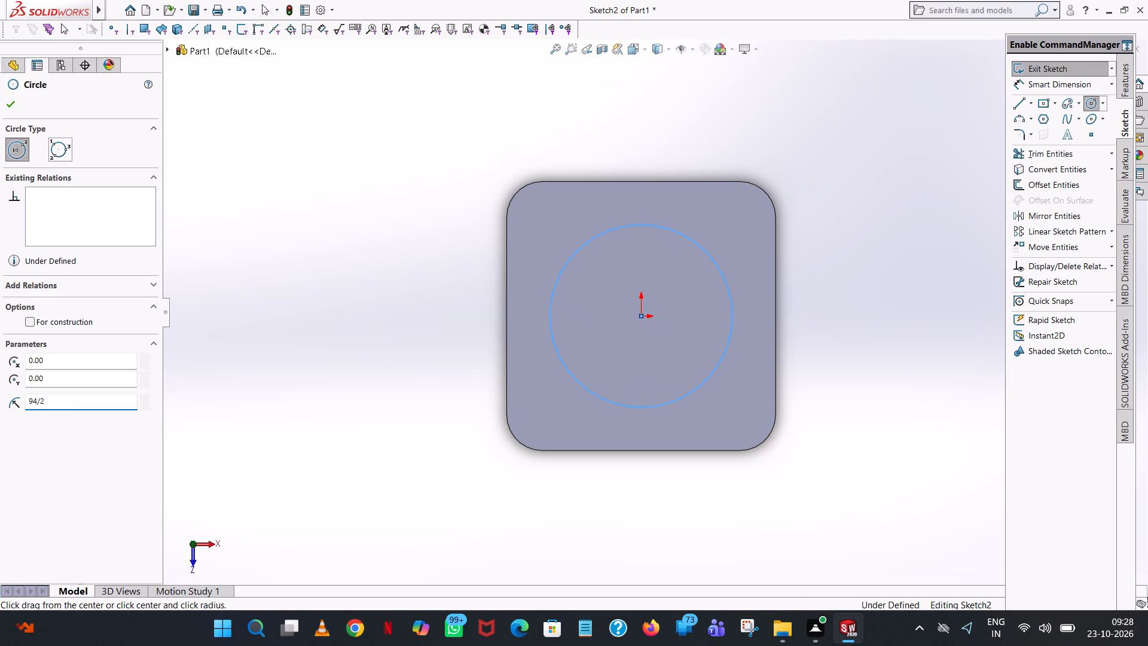
{"action": "key", "text": "Return"}
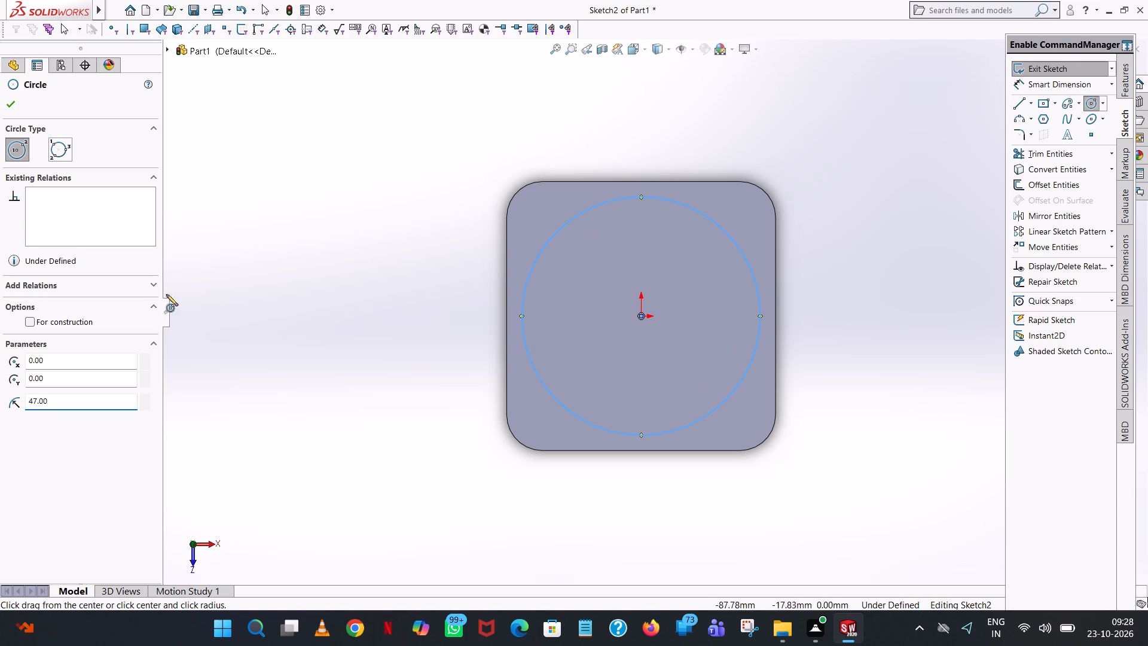
{"action": "left_click", "coordinate": [8, 100]}
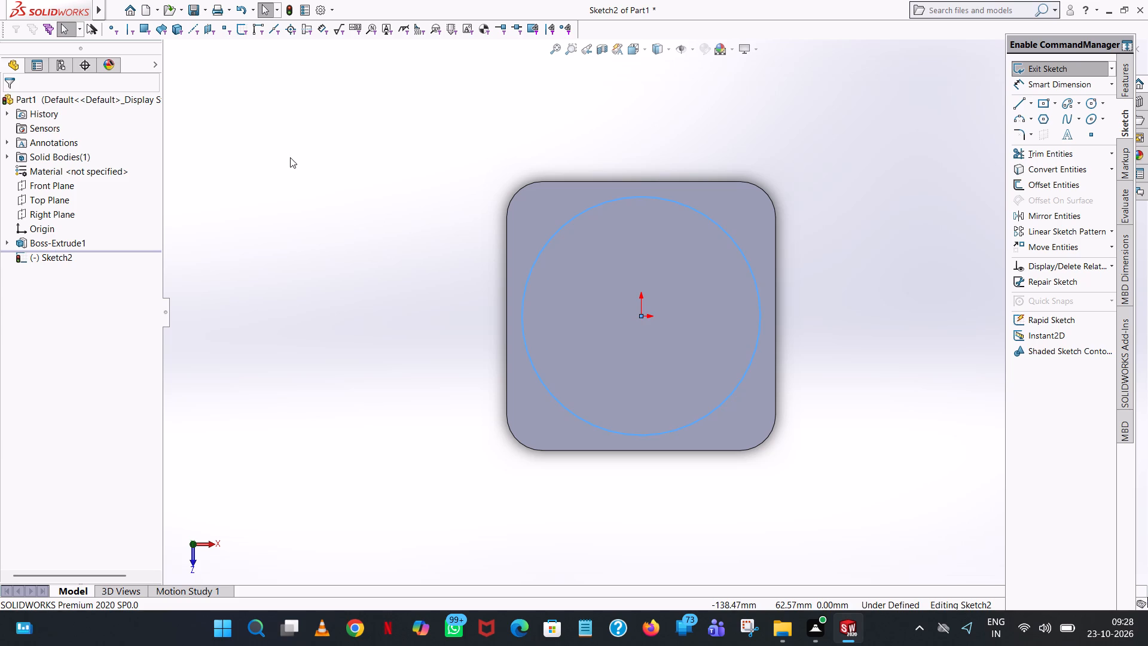
Add a diameter dimension to the circle on the plate's top face.
{"action": "middle_click_drag", "start_coordinate": [922, 292], "coordinate": [930, 187]}
{"action": "scroll", "coordinate": [930, 187], "scroll_direction": "up", "scroll_amount": 1}
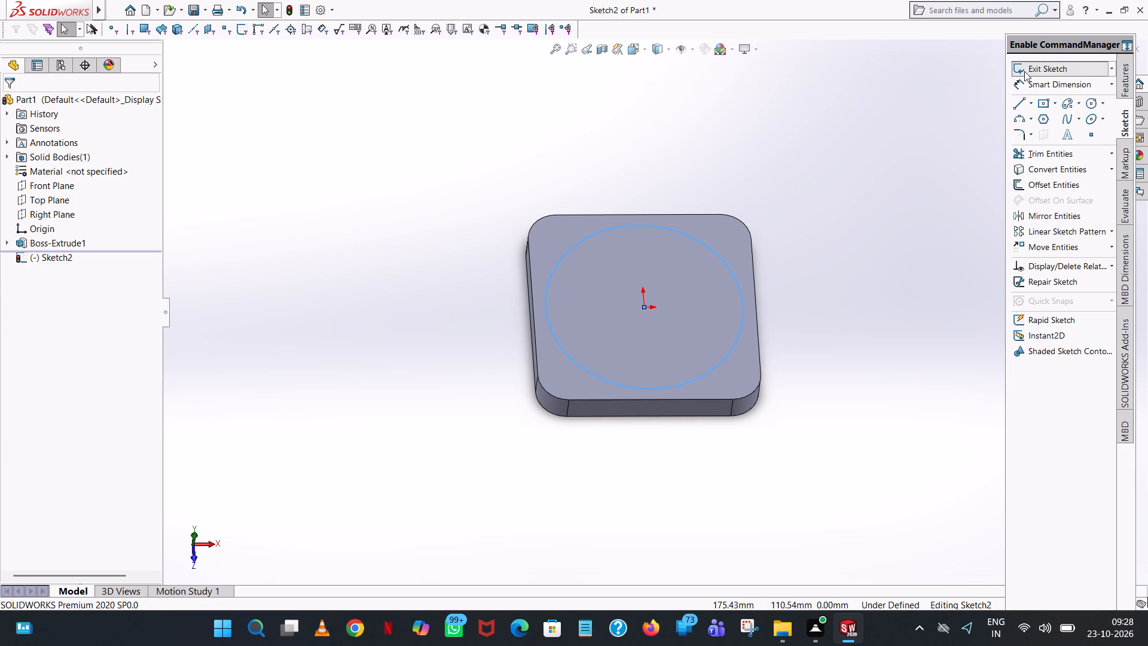
{"action": "left_click", "coordinate": [1071, 81]}
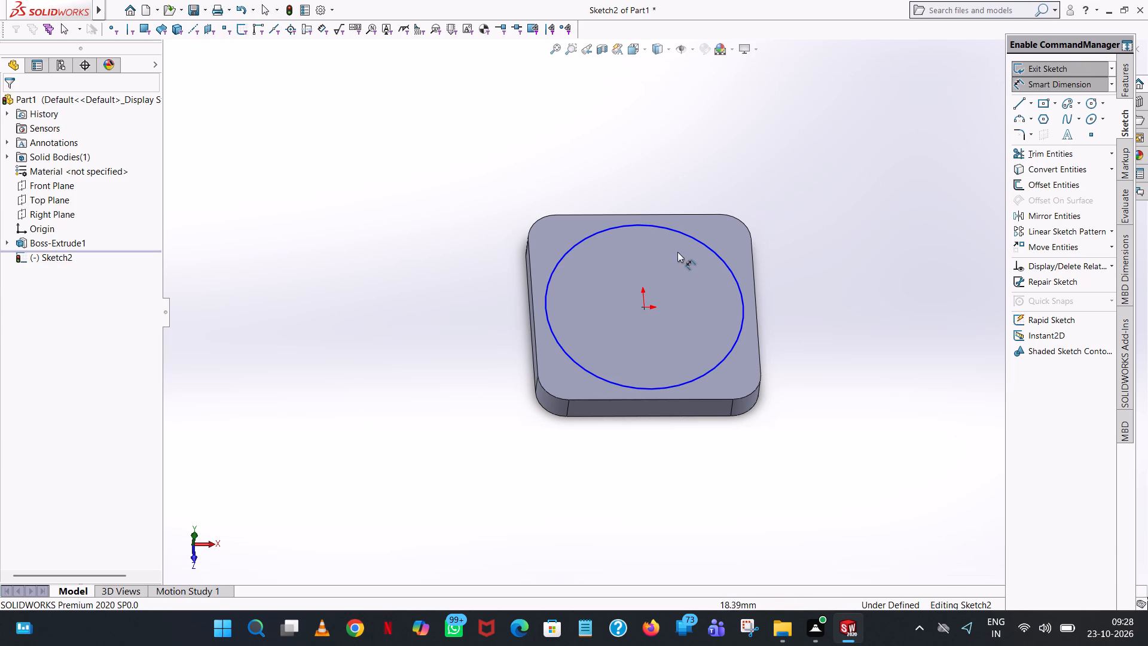
{"action": "left_click", "coordinate": [686, 236]}
{"action": "left_click", "coordinate": [897, 260]}
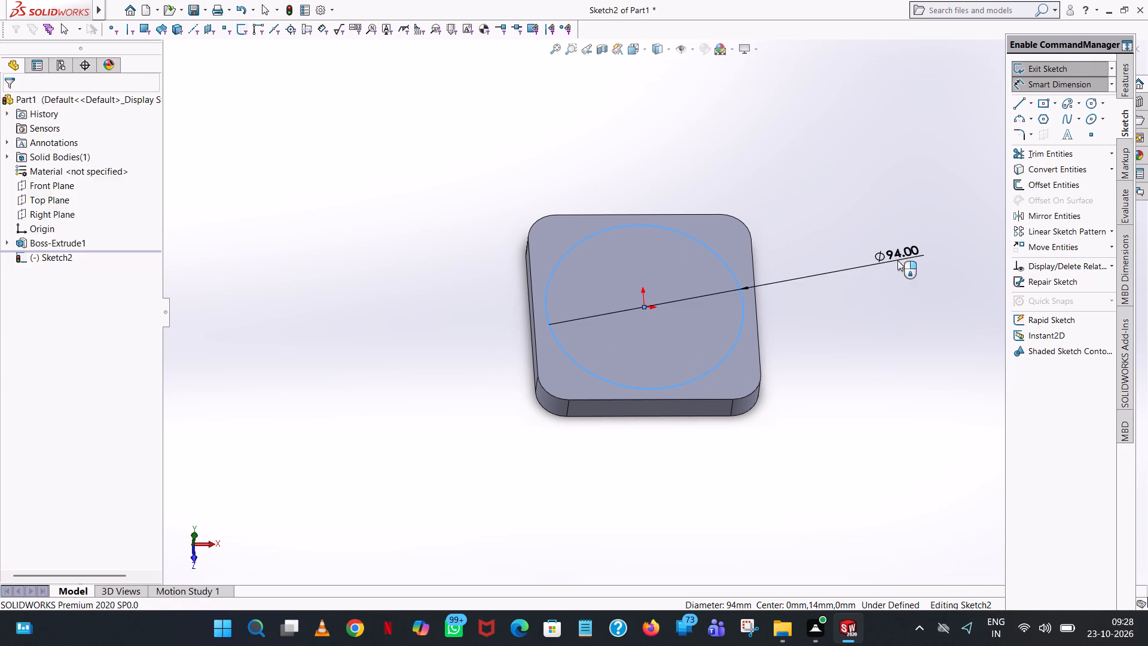
{"action": "left_click", "coordinate": [849, 243]}
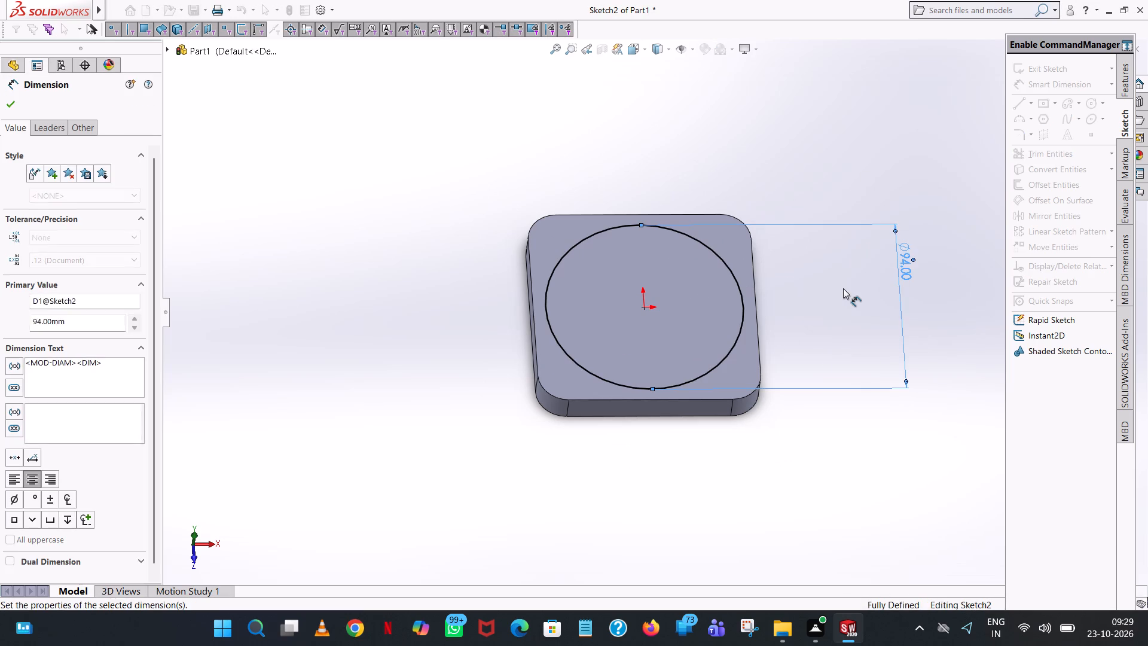
{"action": "left_click", "coordinate": [843, 288]}
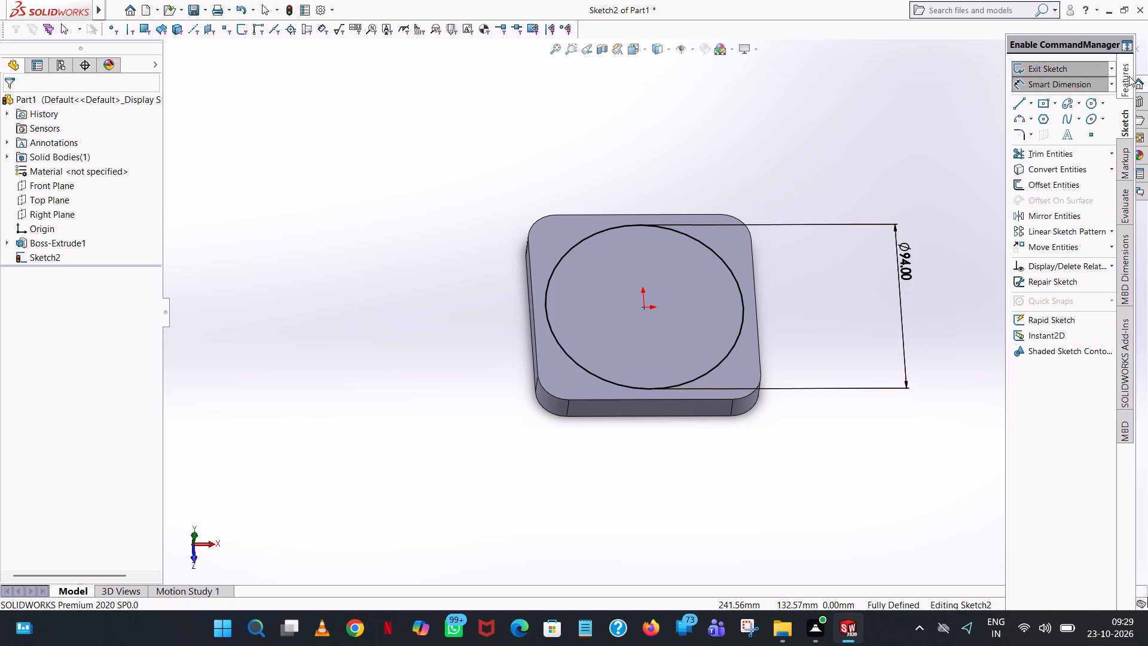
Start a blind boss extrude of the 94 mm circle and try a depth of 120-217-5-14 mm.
{"action": "left_click", "coordinate": [1129, 76]}
{"action": "left_click", "coordinate": [1089, 67]}
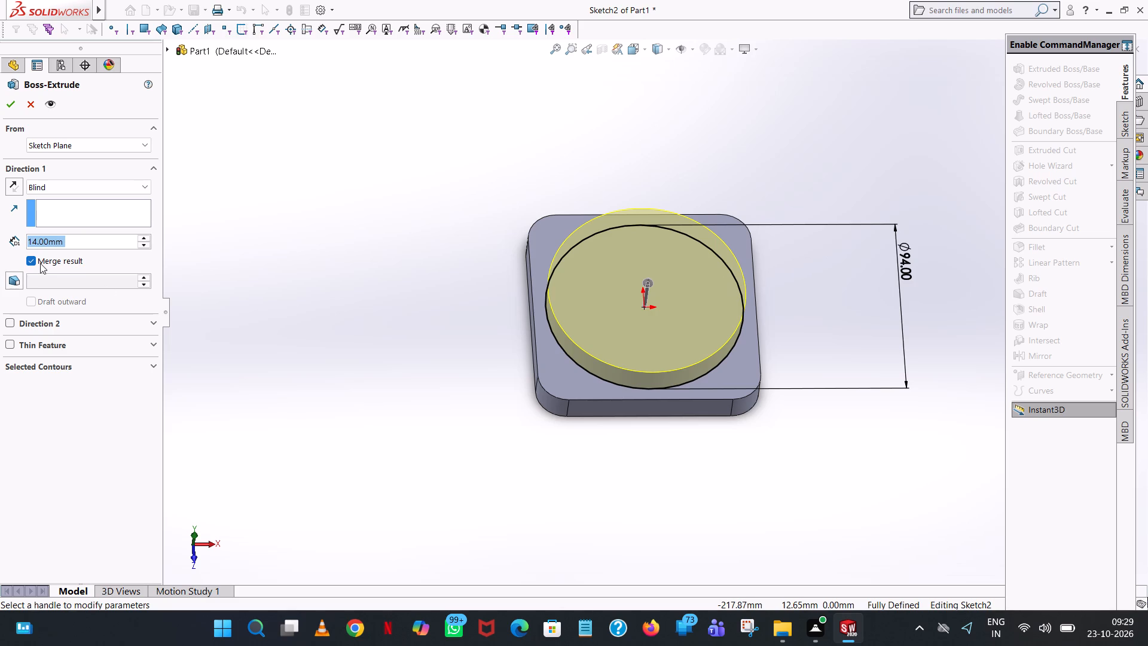
{"action": "type", "text": "120-"}
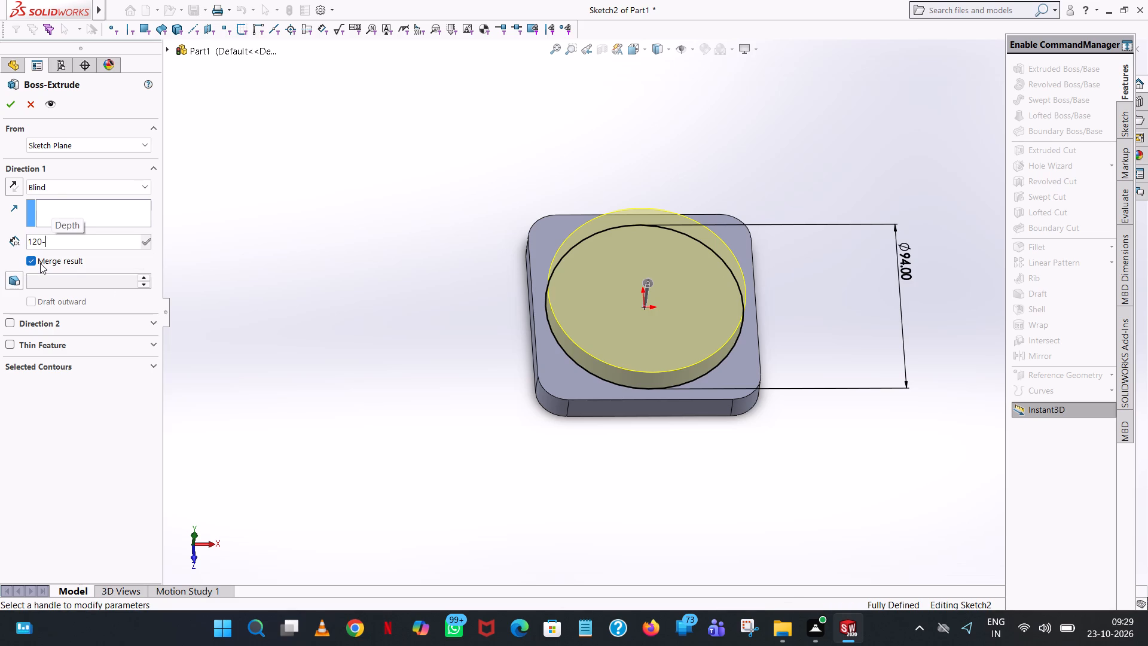
{"action": "type", "text": "2-"}
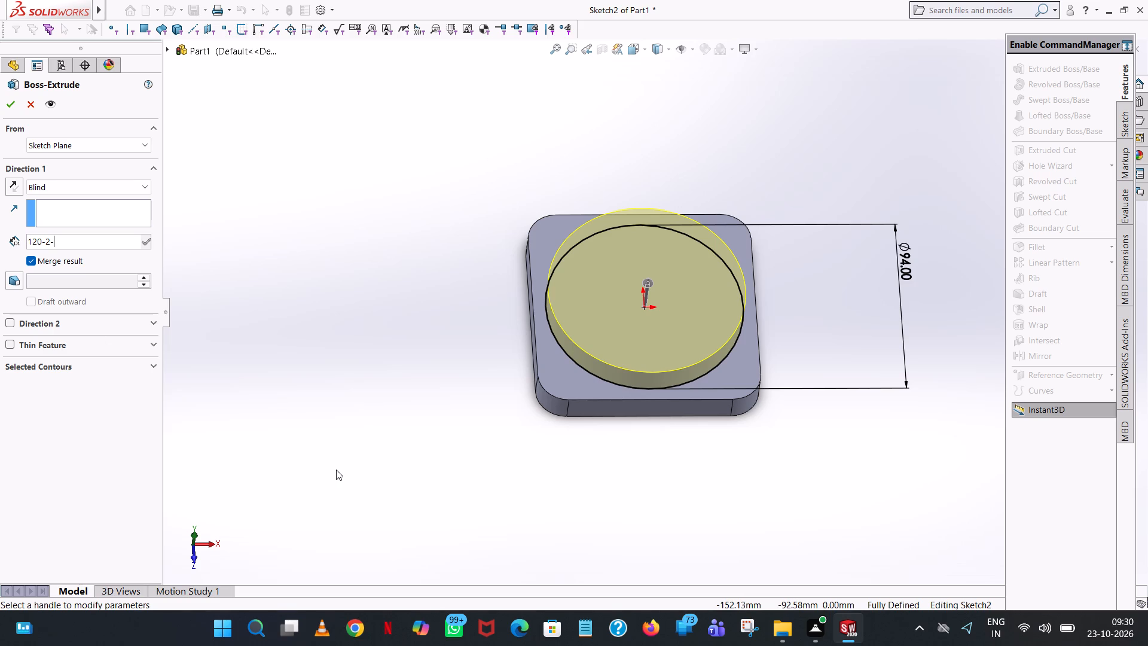
{"action": "key", "text": "BackSpace"}
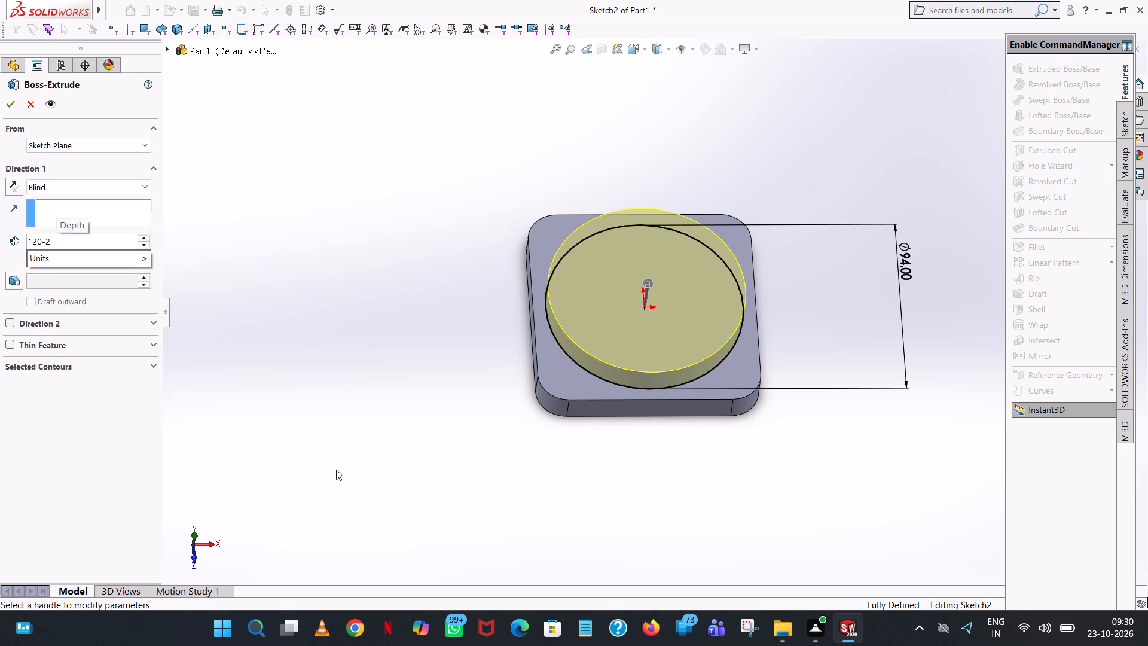
{"action": "type", "text": "17"}
{"action": "type", "text": "-5"}
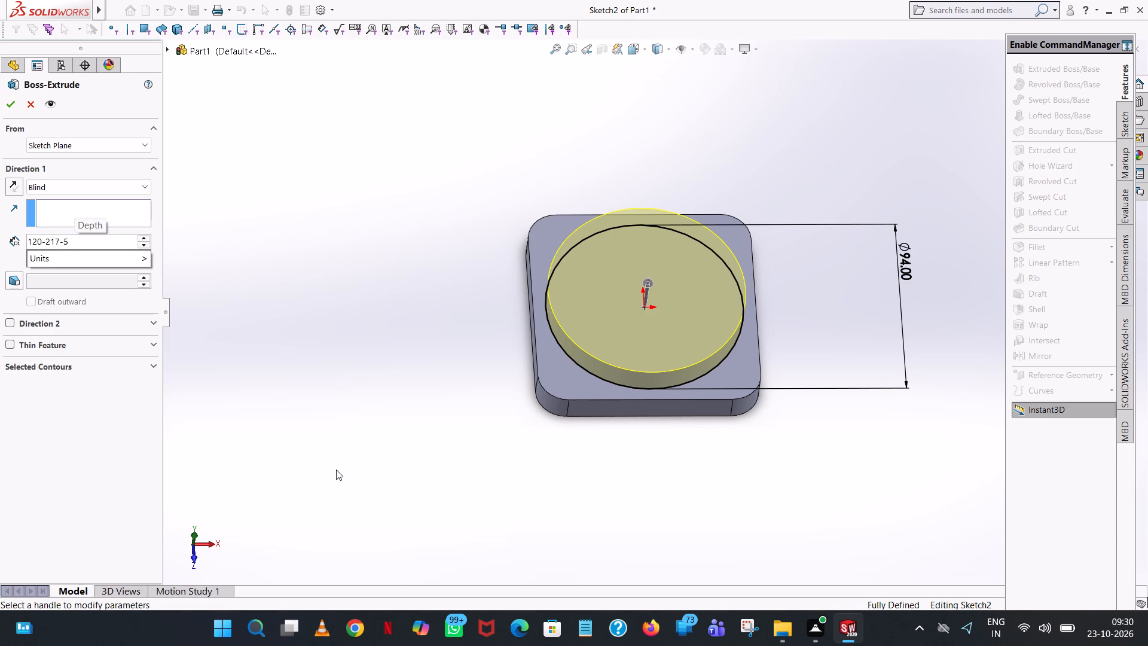
{"action": "type", "text": "-14"}
{"action": "key", "text": "Return"}
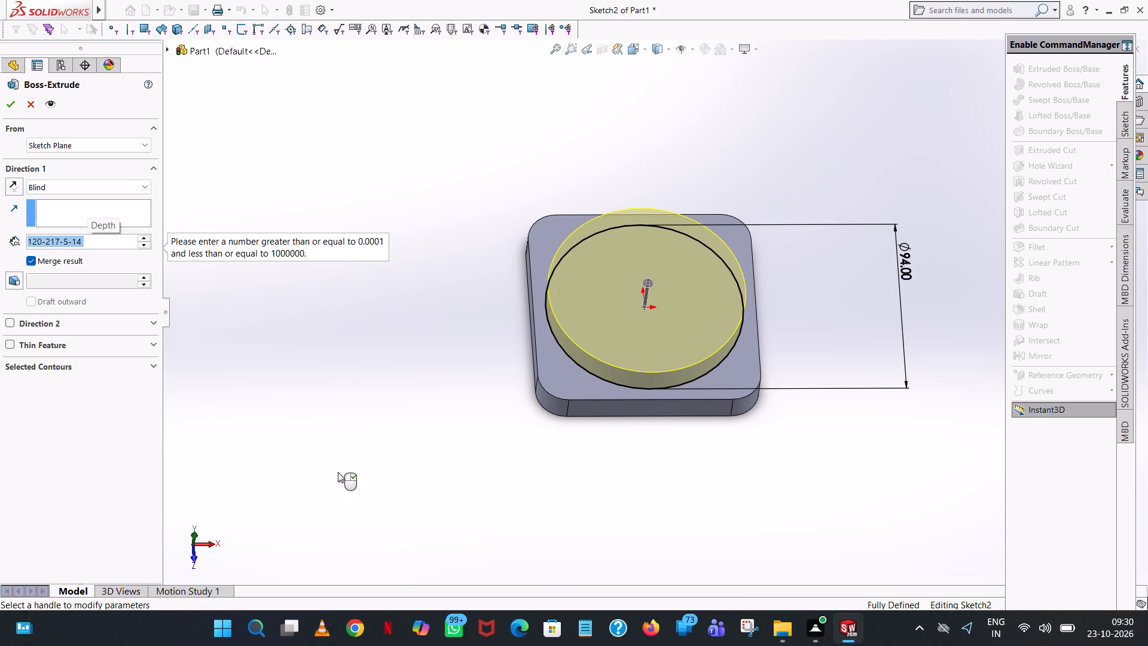
{"action": "key", "text": "Return"}
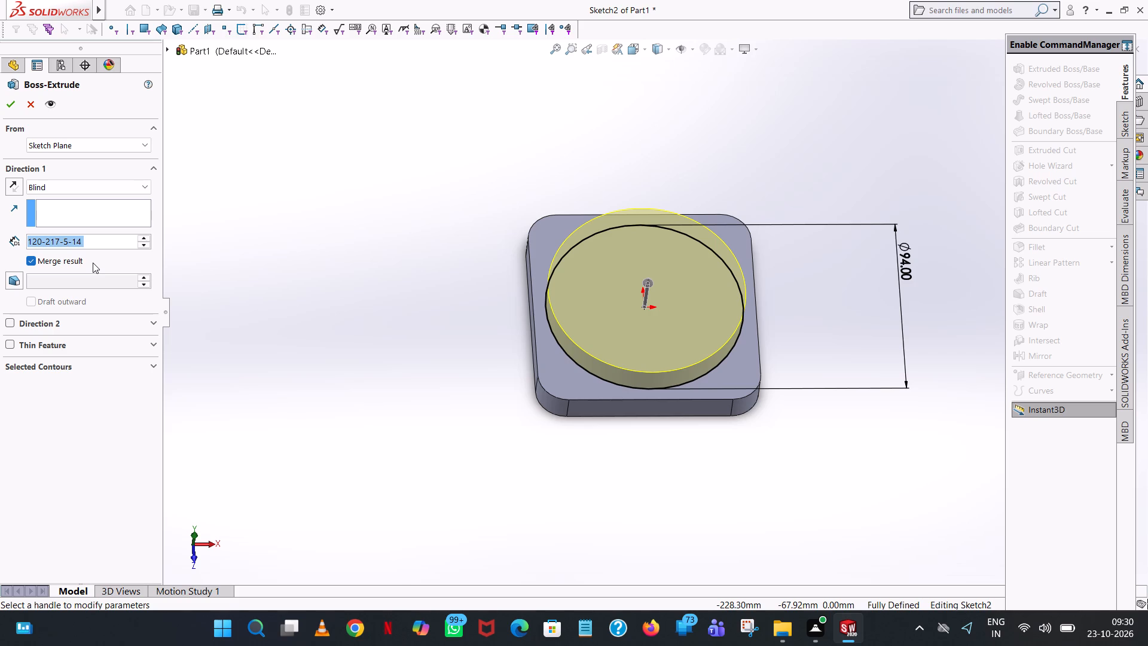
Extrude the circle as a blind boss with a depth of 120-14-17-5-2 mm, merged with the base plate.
{"action": "key", "text": "BackSpace"}
{"action": "type", "text": "120-"}
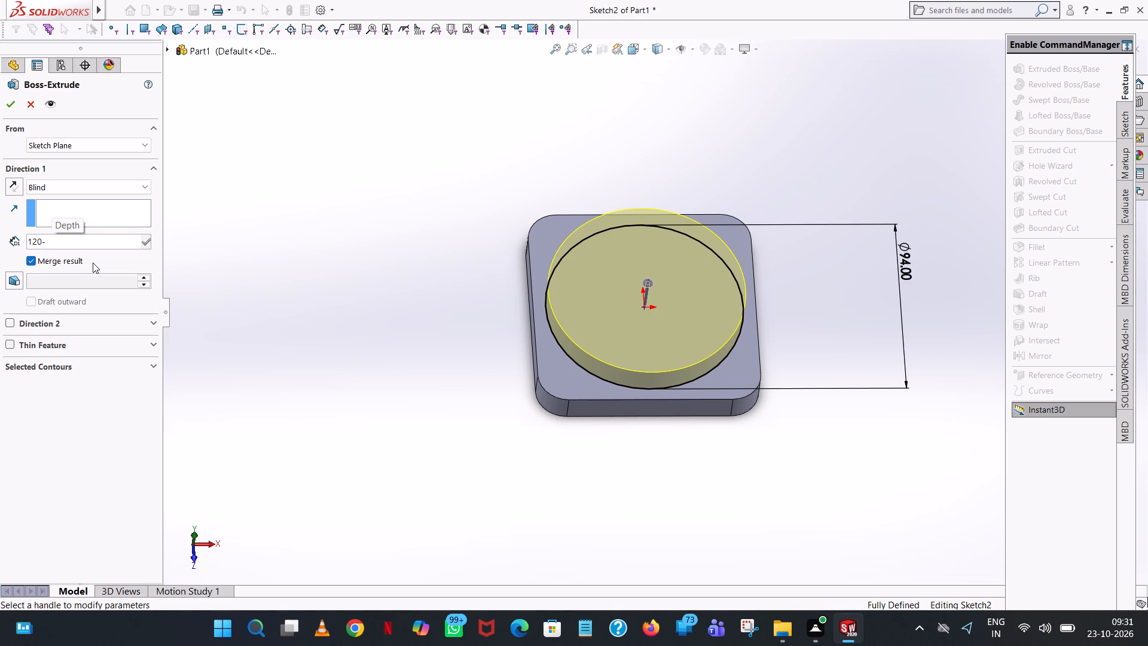
{"action": "type", "text": "14"}
{"action": "key", "text": "minus"}
{"action": "key", "text": "1"}
{"action": "type", "text": "7-5"}
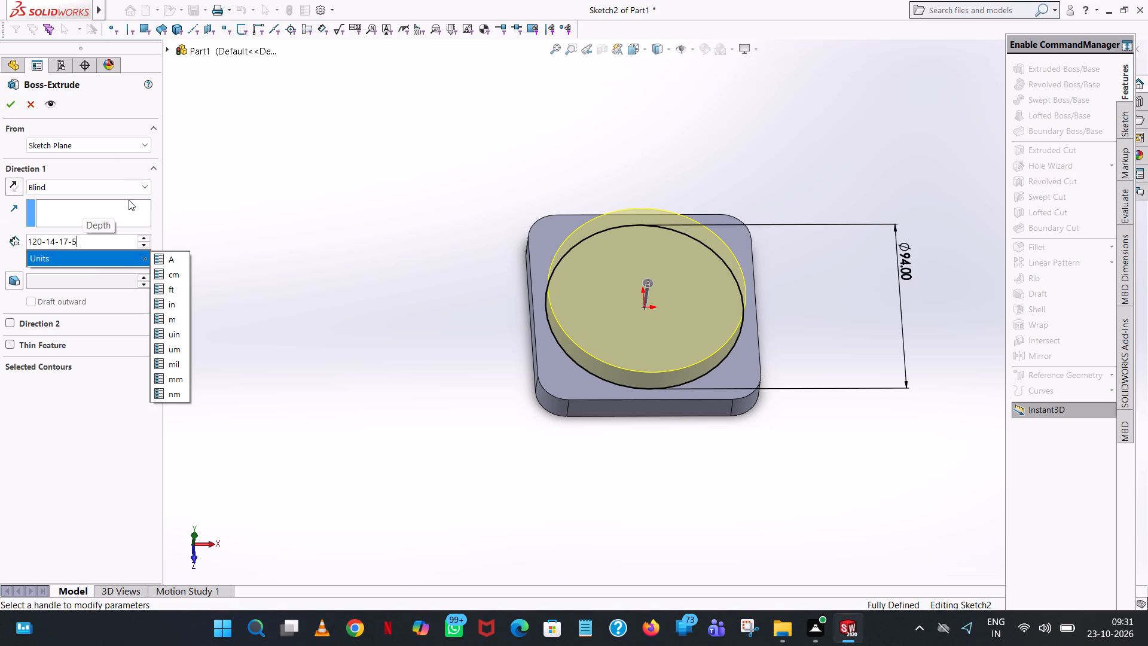
{"action": "type", "text": "-2"}
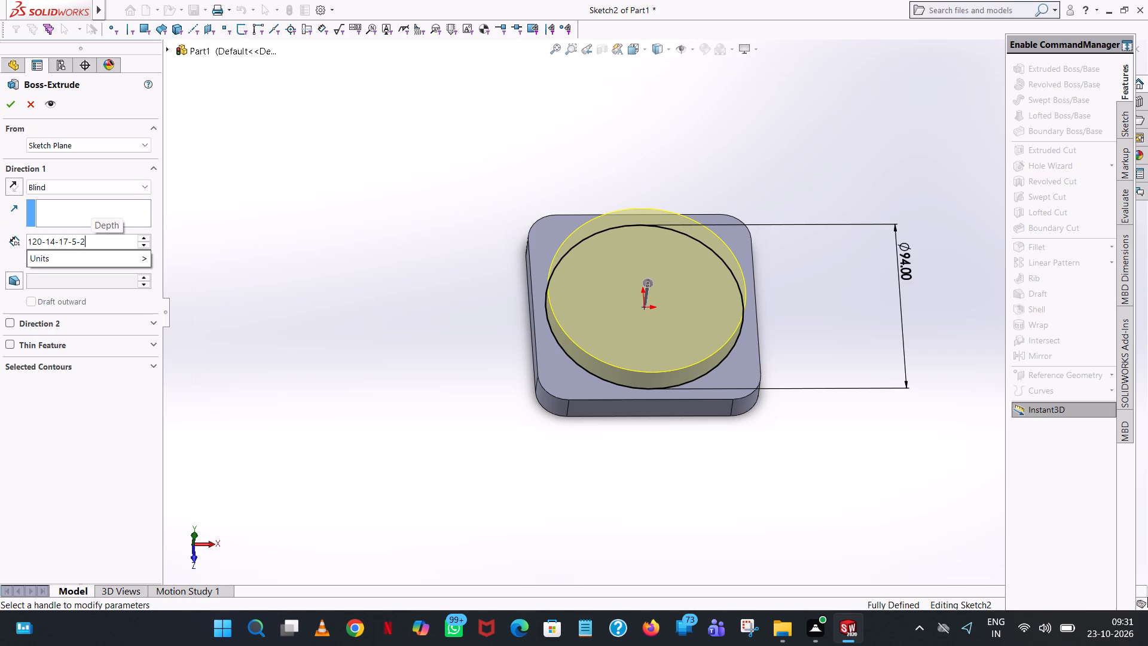
{"action": "key", "text": "Return"}
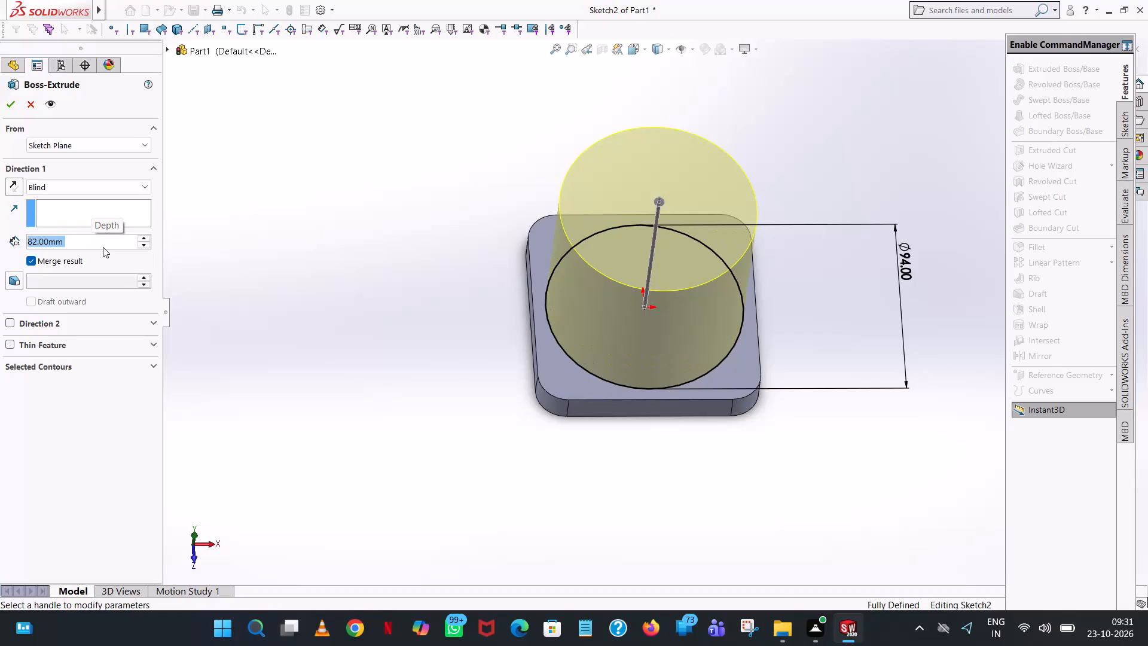
{"action": "middle_click_drag", "start_coordinate": [682, 345], "coordinate": [726, 245]}
{"action": "scroll", "coordinate": [672, 351], "scroll_direction": "up", "scroll_amount": 1}
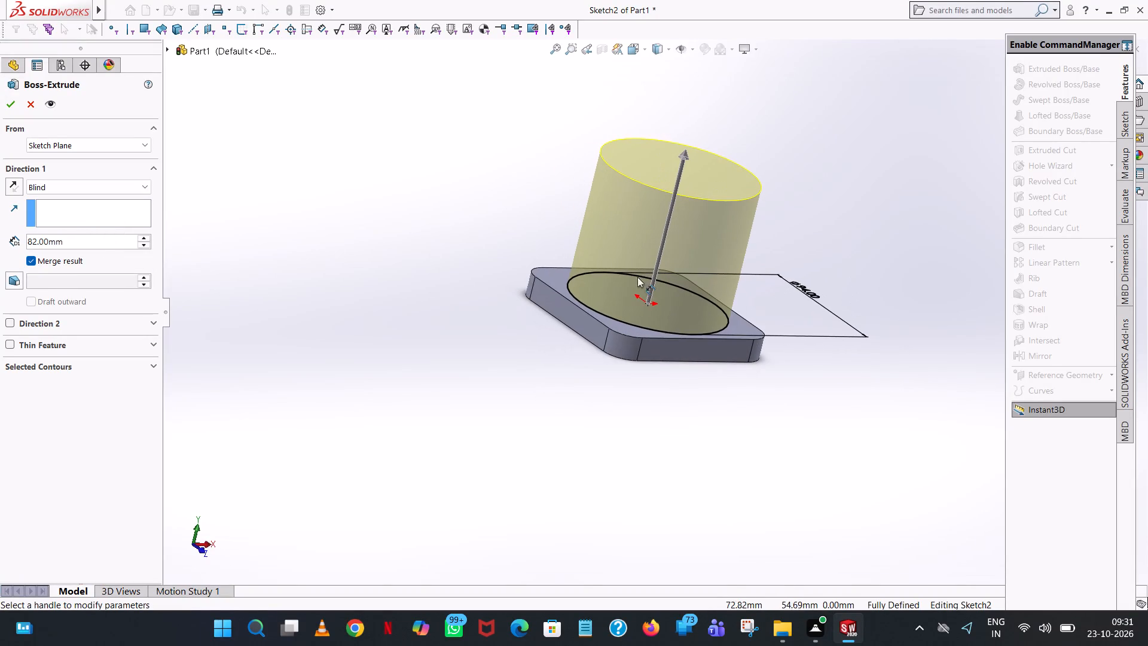
{"action": "left_click", "coordinate": [8, 102]}
{"action": "left_click", "coordinate": [824, 176]}
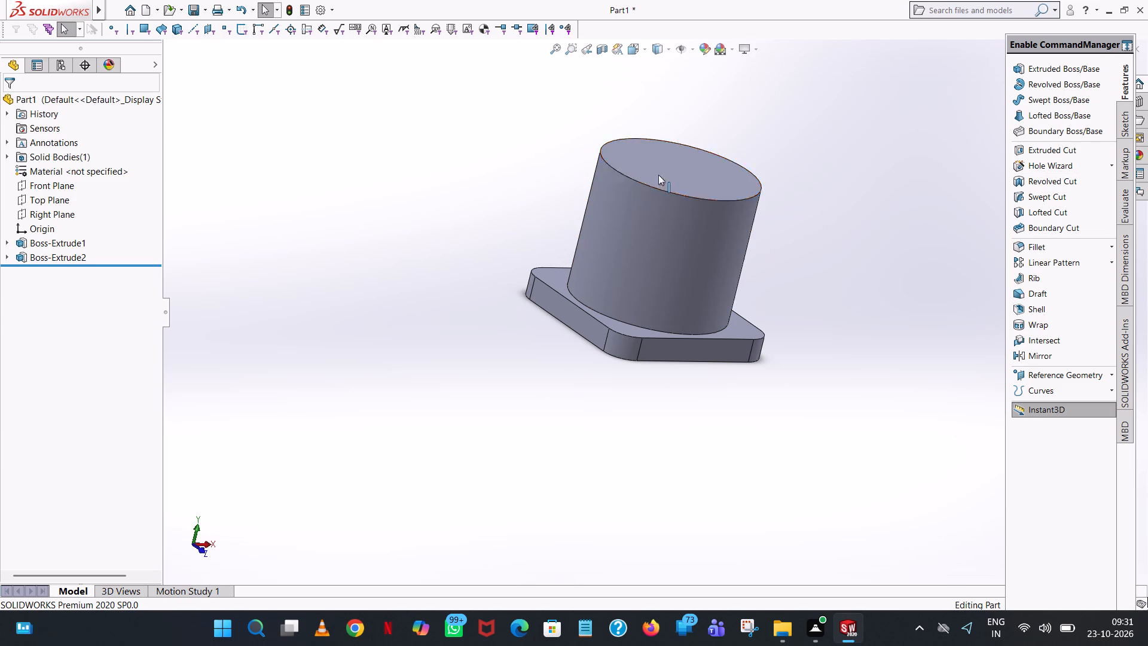
Start a boss extrude sketch on the cylindrical boss's top face, face the view normal to it and activate the Line tool.
{"action": "middle_click_drag", "start_coordinate": [819, 127], "coordinate": [799, 273]}
{"action": "scroll", "coordinate": [799, 273], "scroll_direction": "down", "scroll_amount": 1}
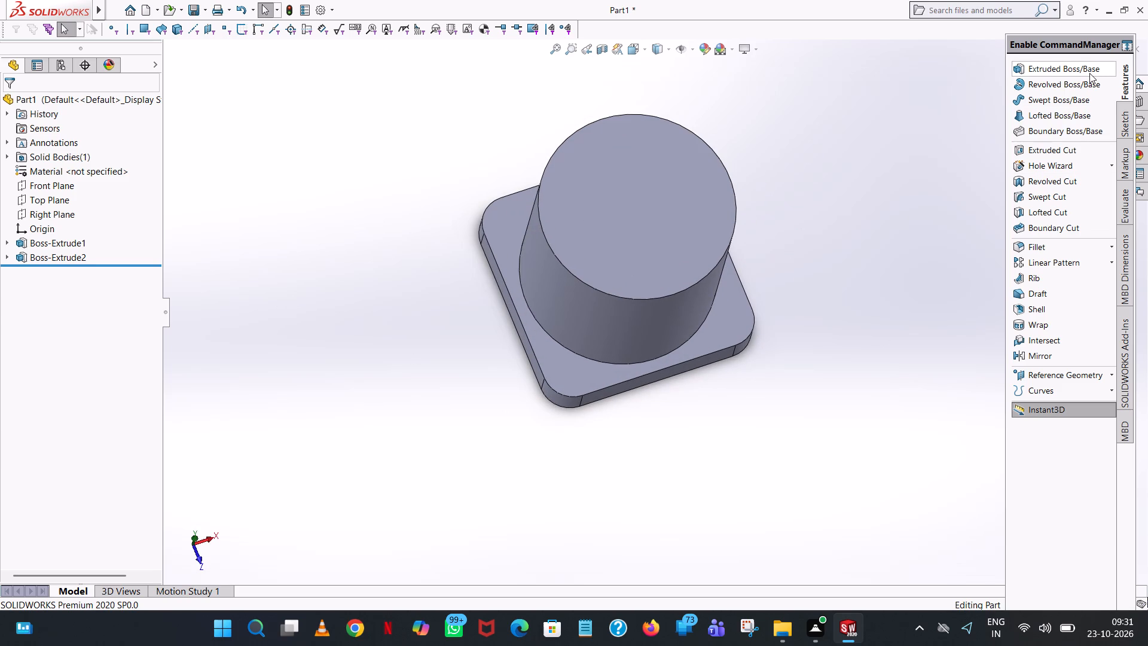
{"action": "left_click", "coordinate": [1089, 73]}
{"action": "left_click", "coordinate": [682, 220]}
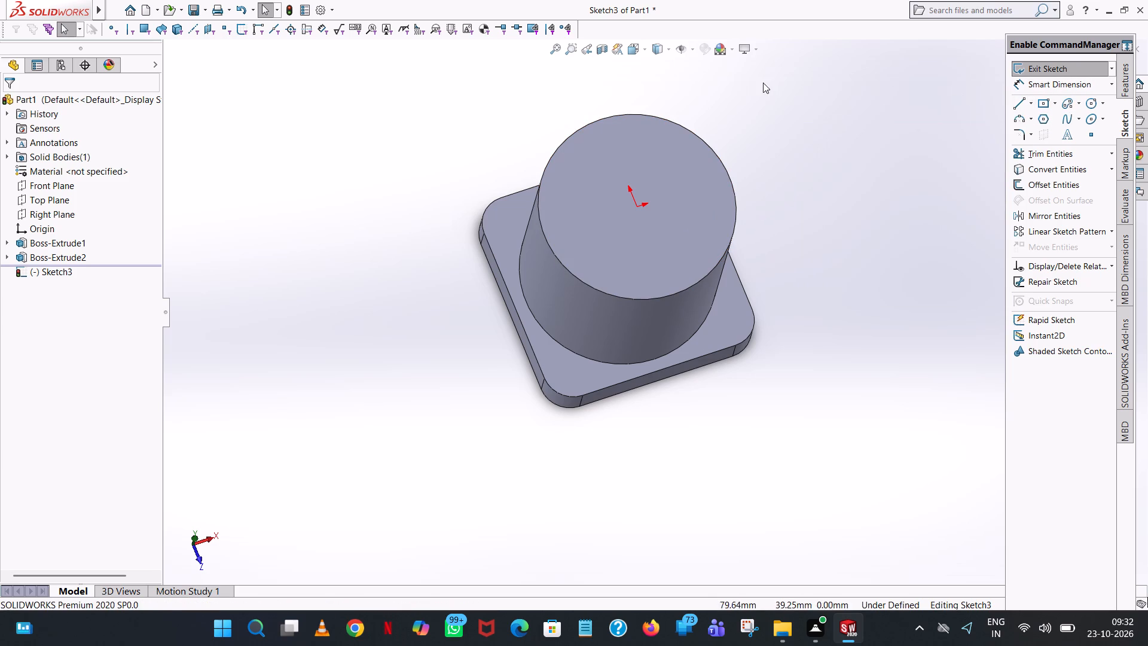
{"action": "left_click", "coordinate": [645, 48]}
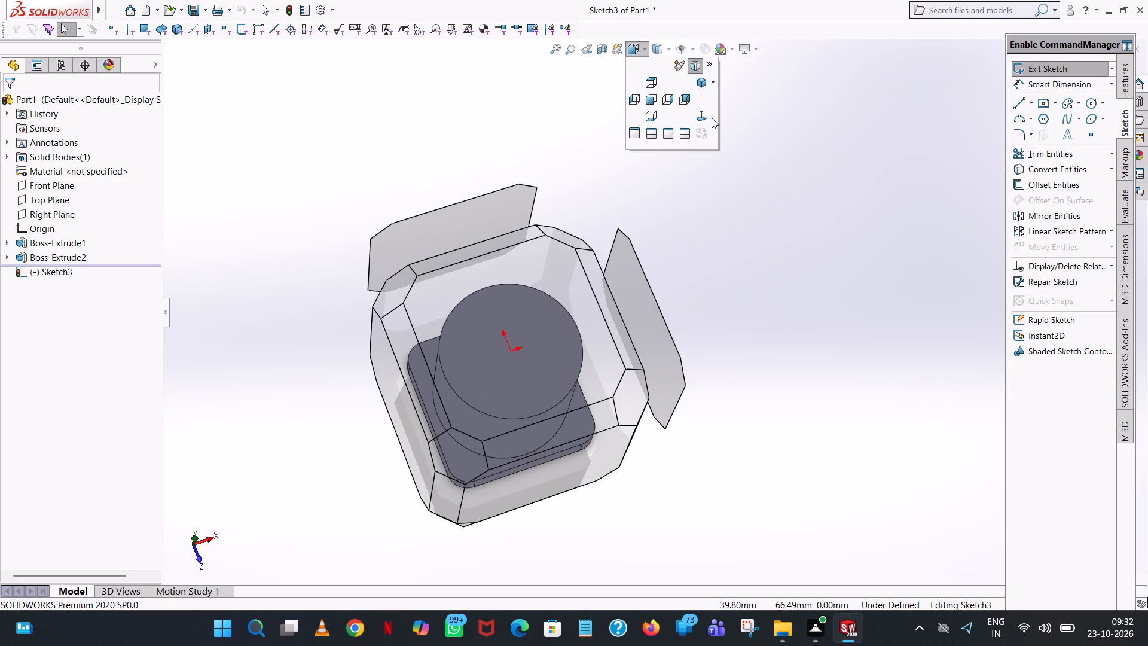
{"action": "left_click", "coordinate": [708, 117]}
{"action": "left_click", "coordinate": [1014, 102]}
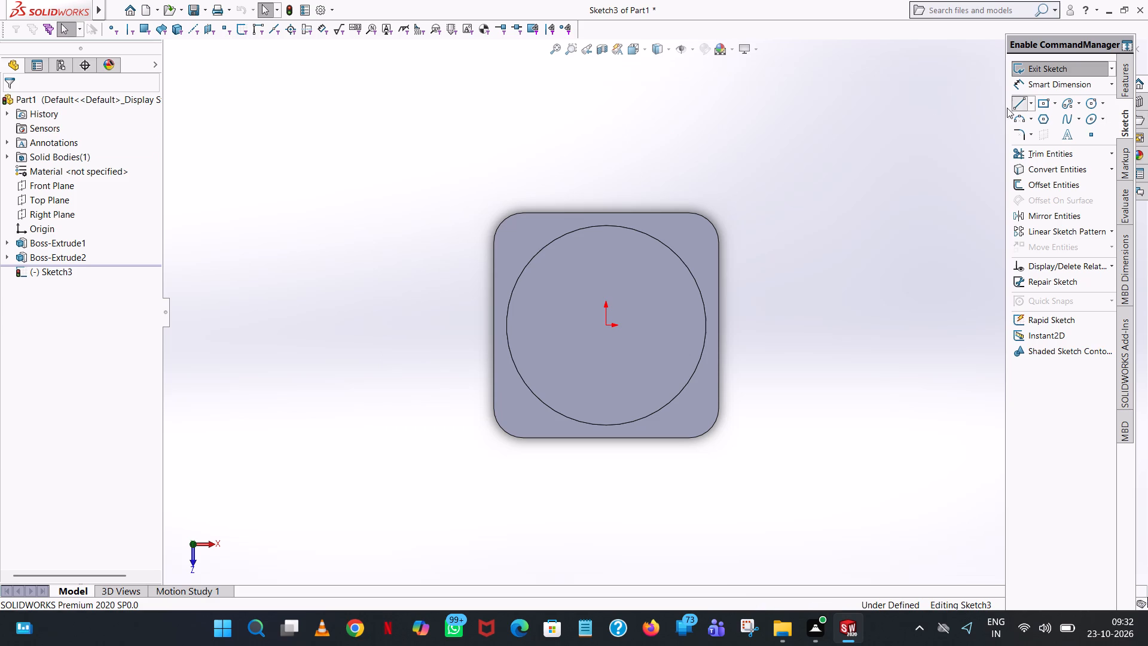
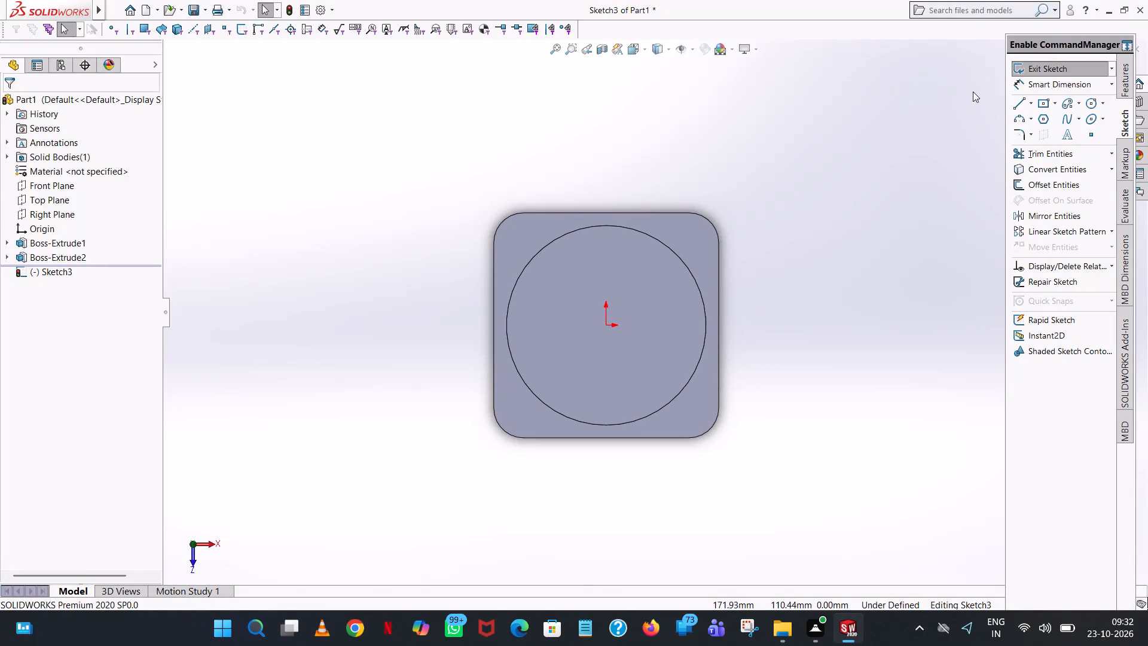
Sketch a horizontal line of 106/2 mm from the origin, followed by a vertical line of 106/2 mm up from its end.
{"action": "left_click", "coordinate": [1012, 105]}
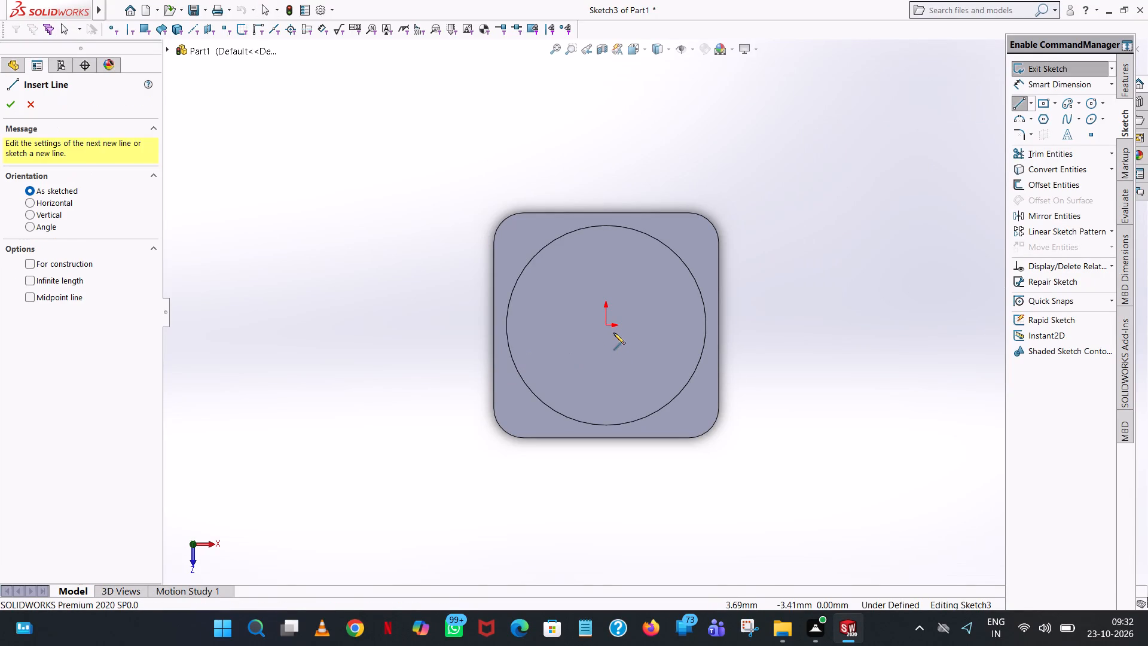
{"action": "left_click", "coordinate": [606, 324]}
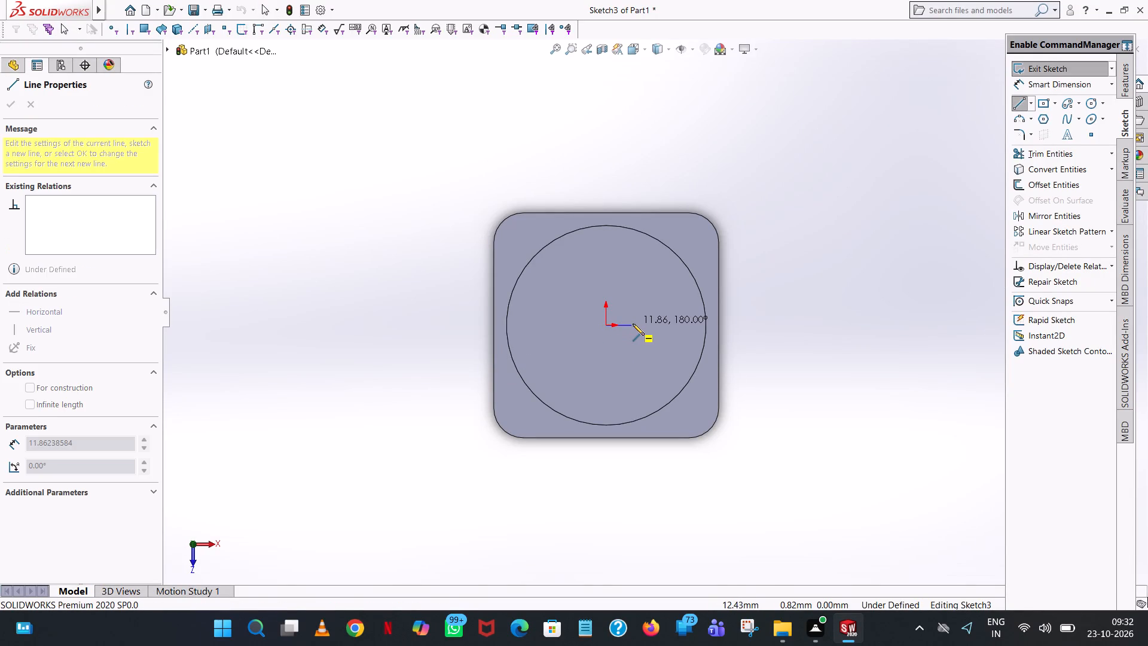
{"action": "left_click", "coordinate": [741, 326]}
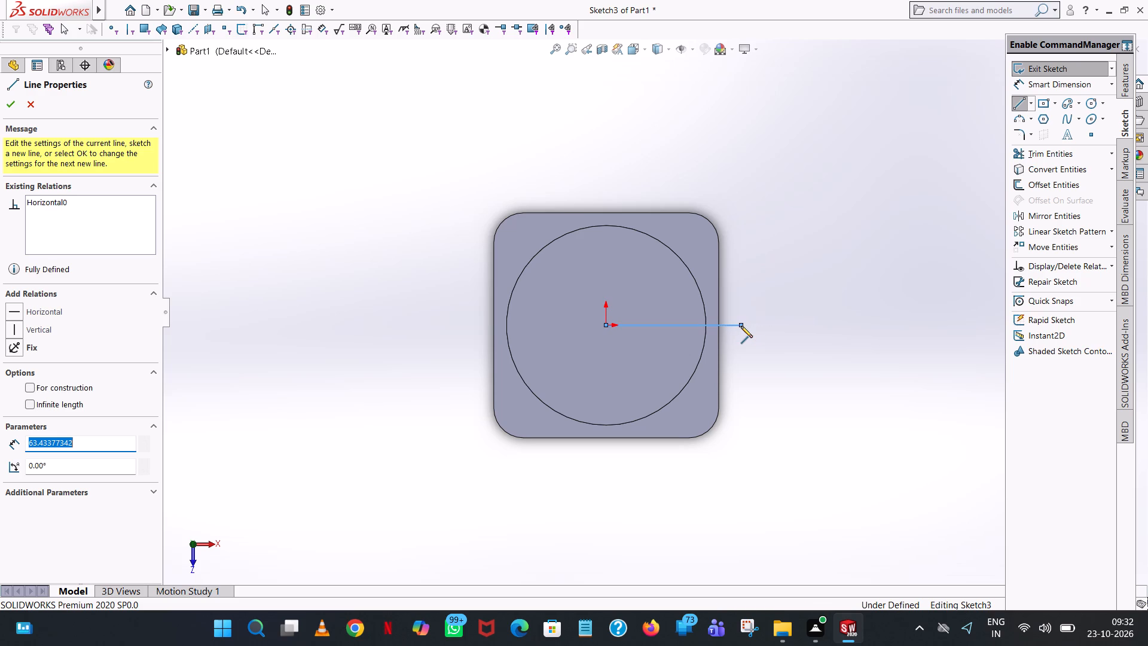
{"action": "type", "text": "106/2"}
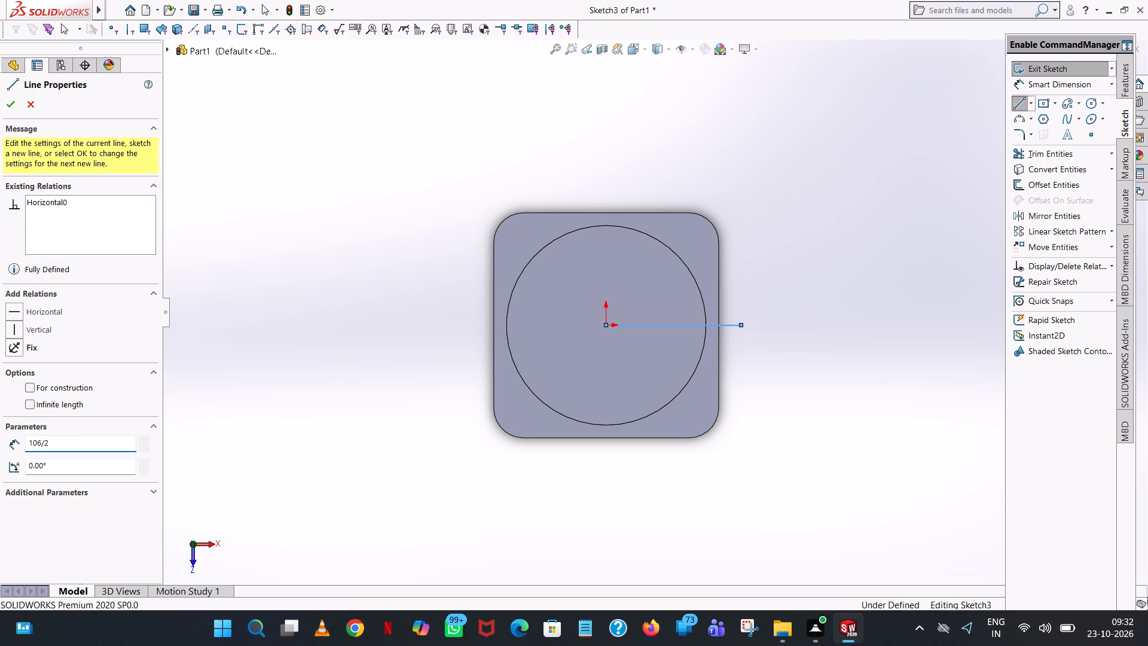
{"action": "key", "text": "Return"}
{"action": "left_click", "coordinate": [719, 206]}
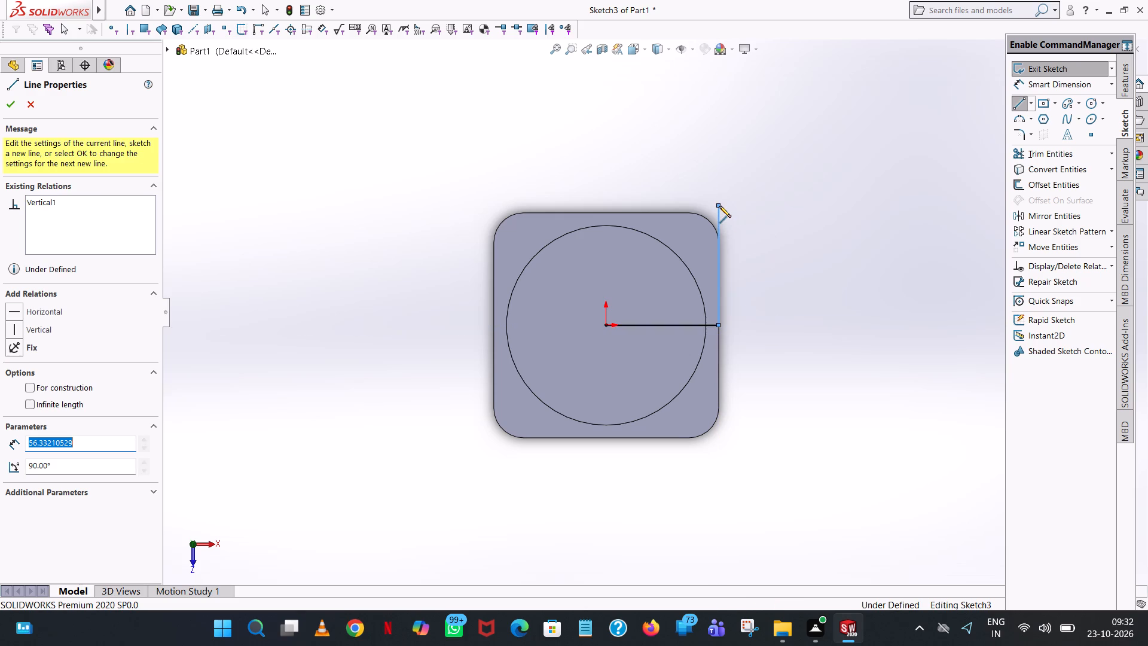
{"action": "type", "text": "106/2"}
{"action": "key", "text": "Return"}
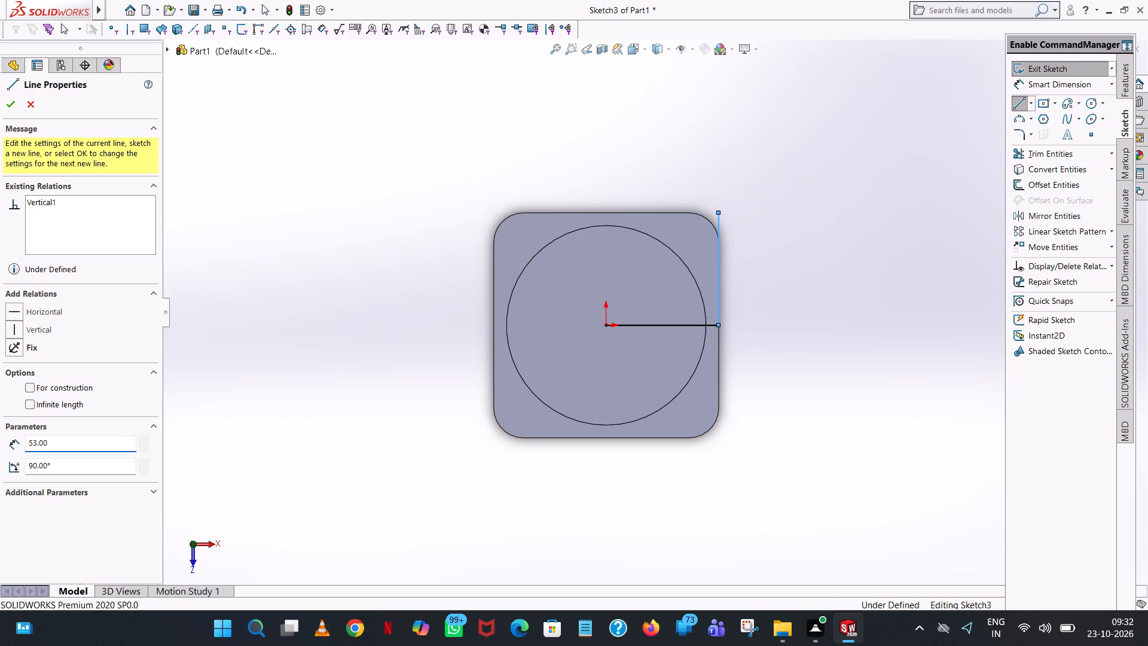
Continue the outline with a 106 mm horizontal upper edge and a 106 mm vertical edge down its left side.
{"action": "left_click", "coordinate": [498, 212]}
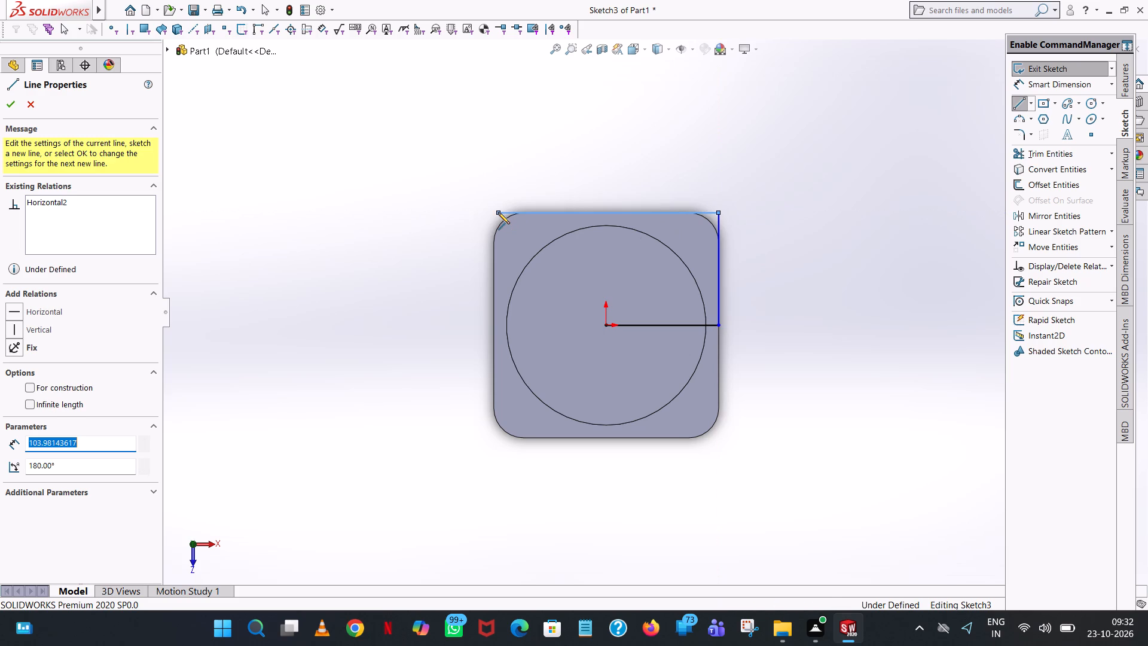
{"action": "type", "text": "106"}
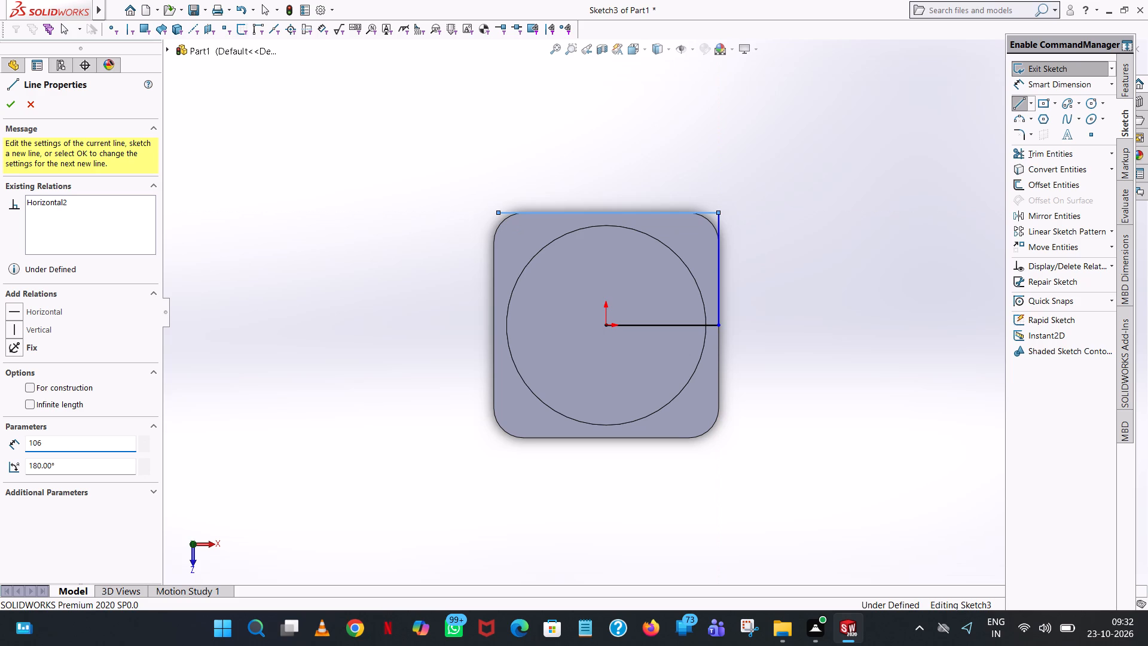
{"action": "key", "text": "Return"}
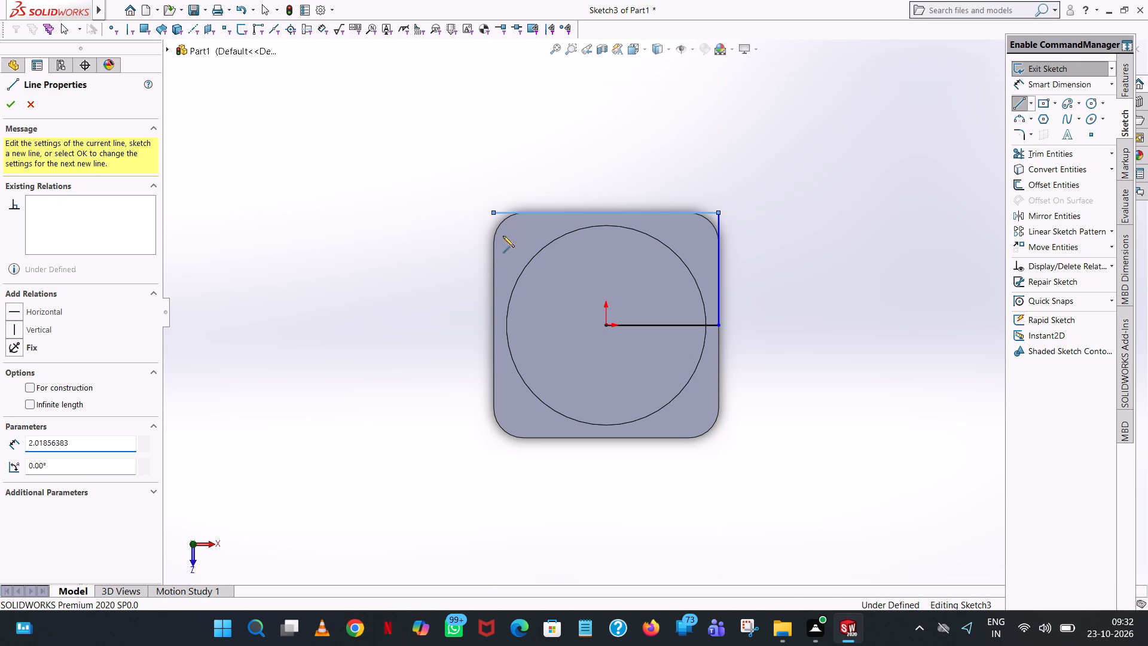
{"action": "left_click", "coordinate": [495, 438]}
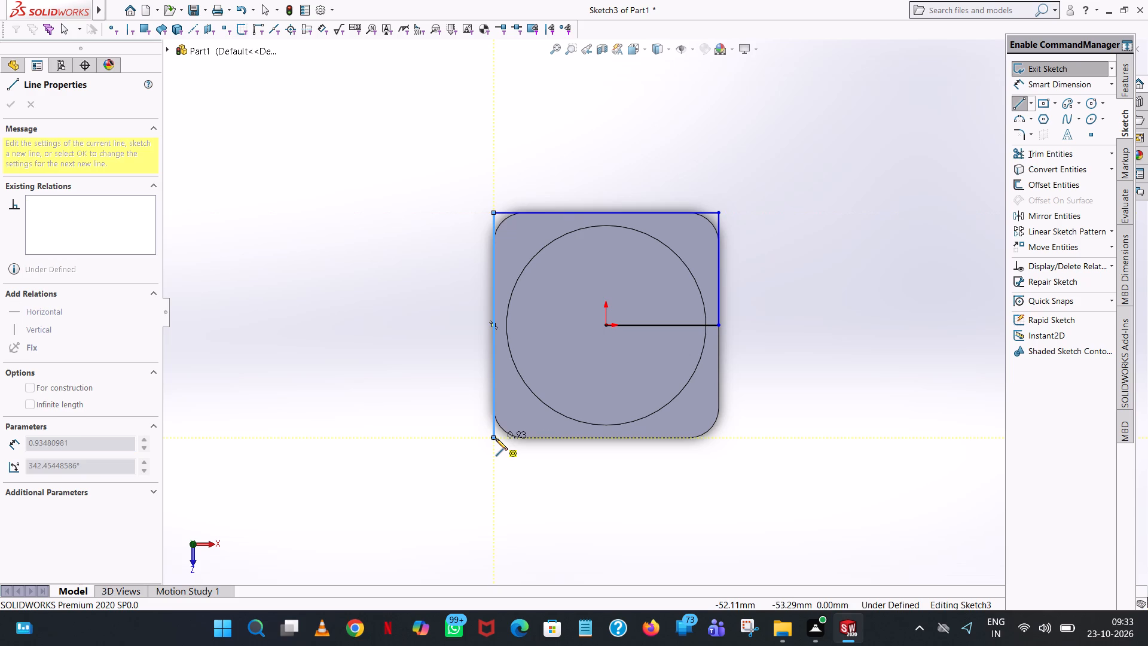
{"action": "right_click", "coordinate": [487, 443]}
{"action": "left_click", "coordinate": [535, 449]}
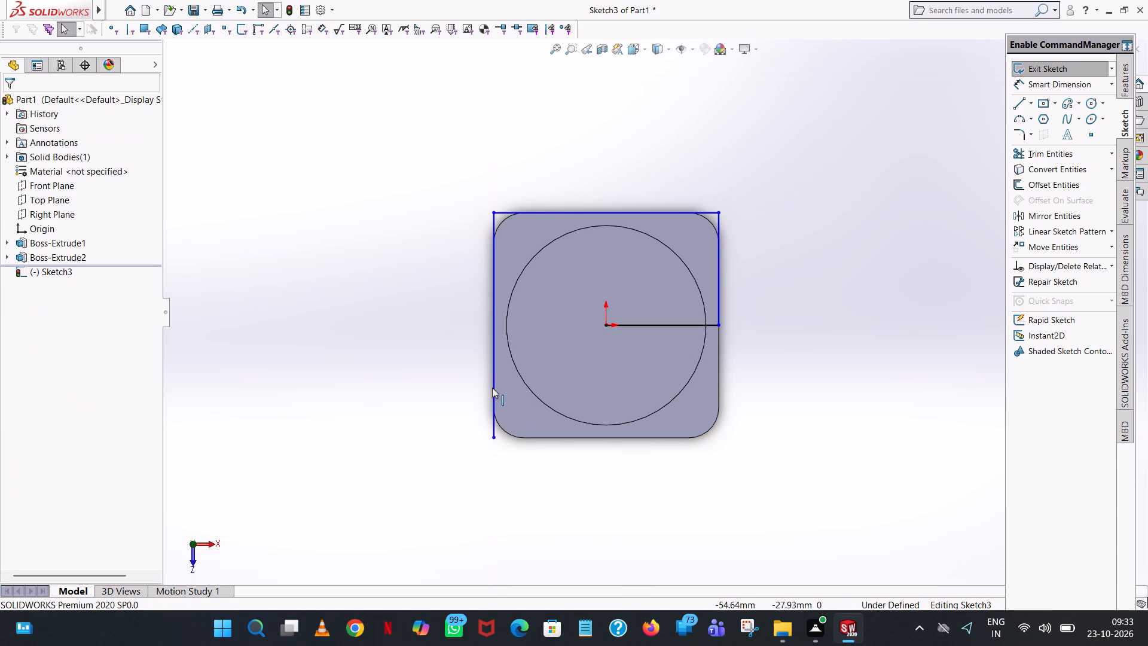
{"action": "left_click", "coordinate": [497, 395]}
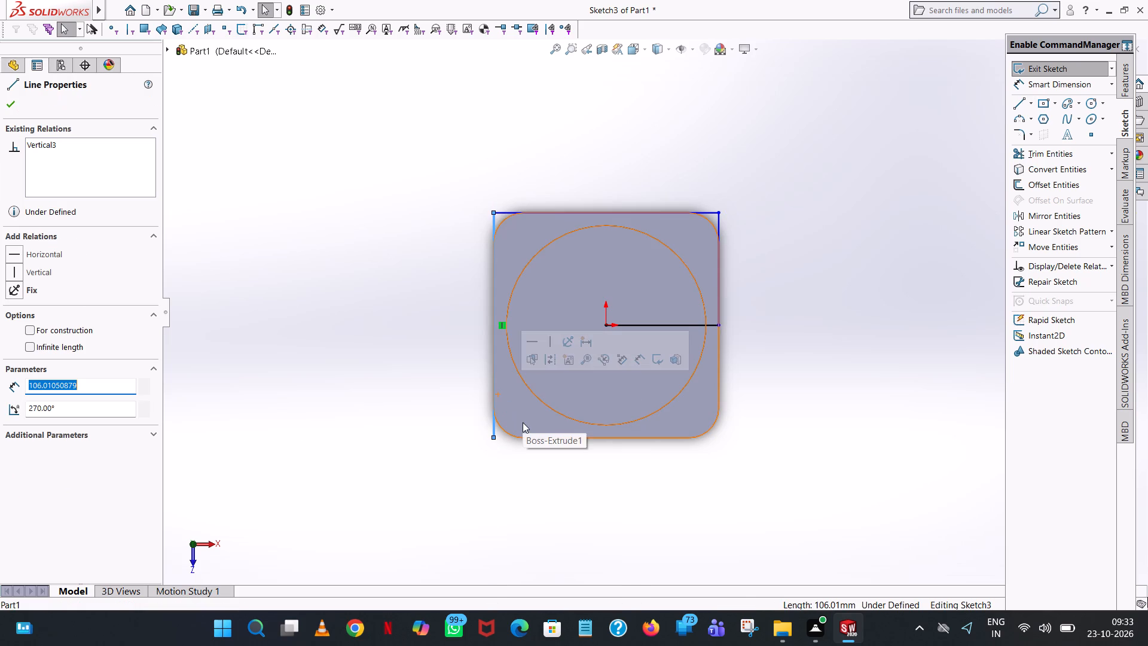
{"action": "type", "text": "106"}
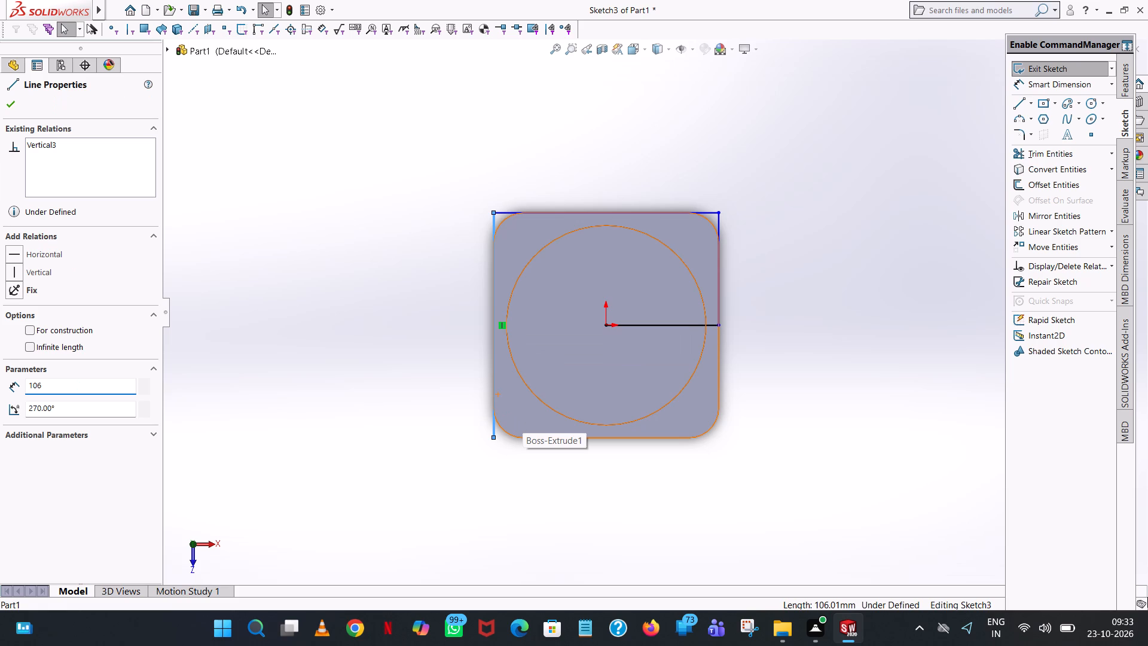
{"action": "key", "text": "Return"}
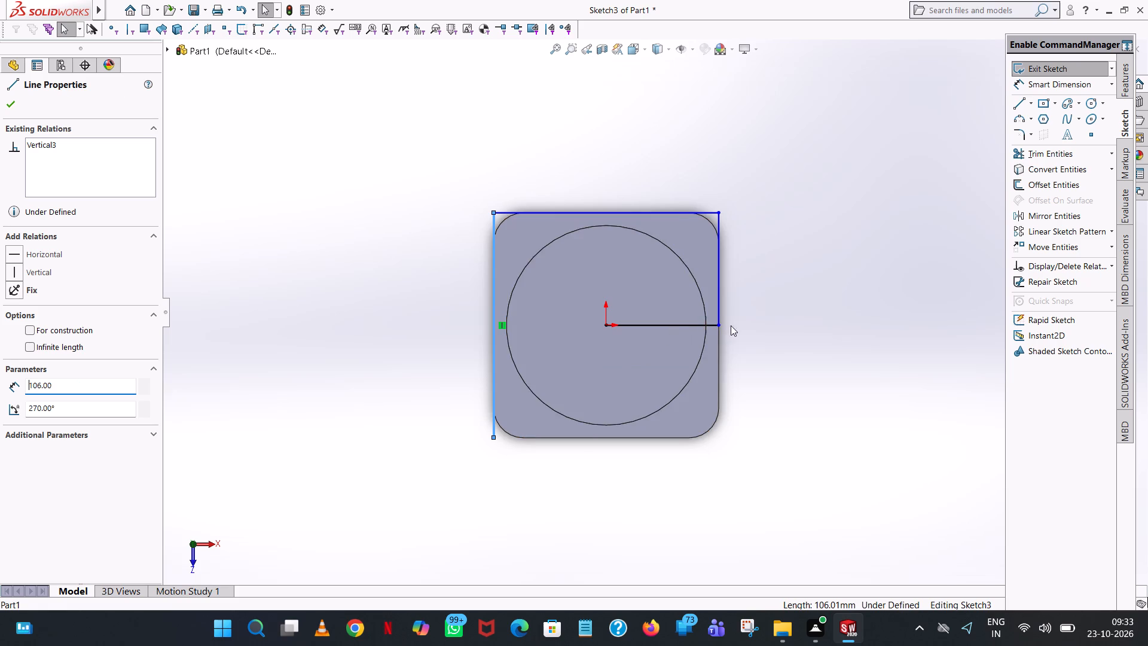
{"action": "left_click", "coordinate": [955, 349]}
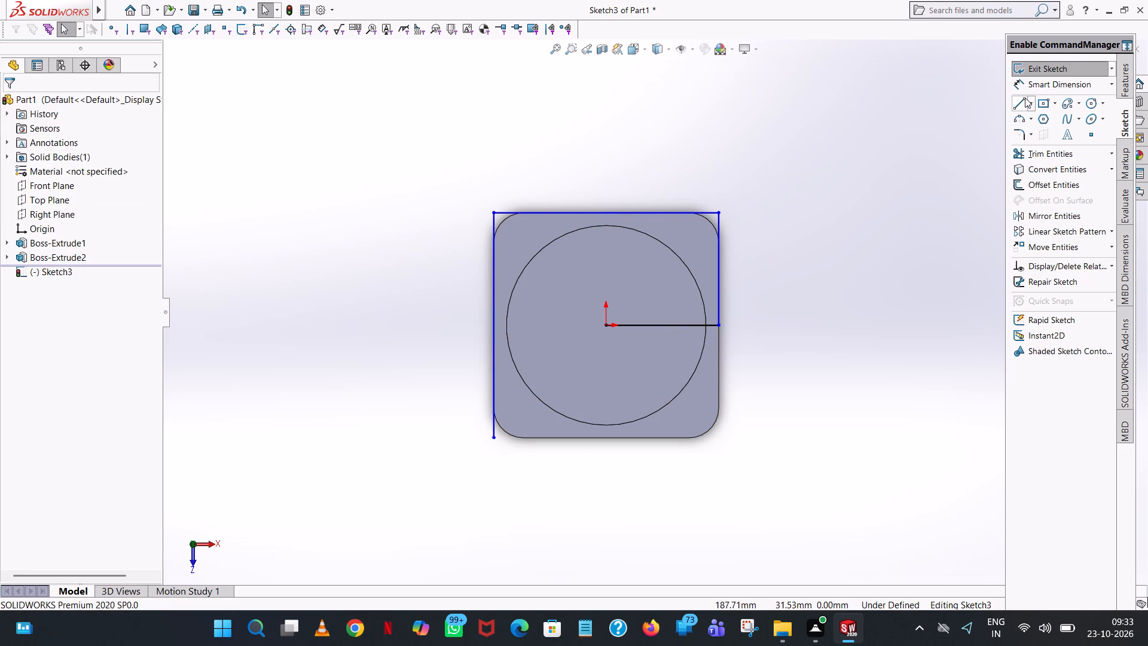
Close the square with a 106 mm lower edge and a 53 mm vertical line up to the end of the origin line.
{"action": "left_click", "coordinate": [1025, 97]}
{"action": "left_click", "coordinate": [491, 440]}
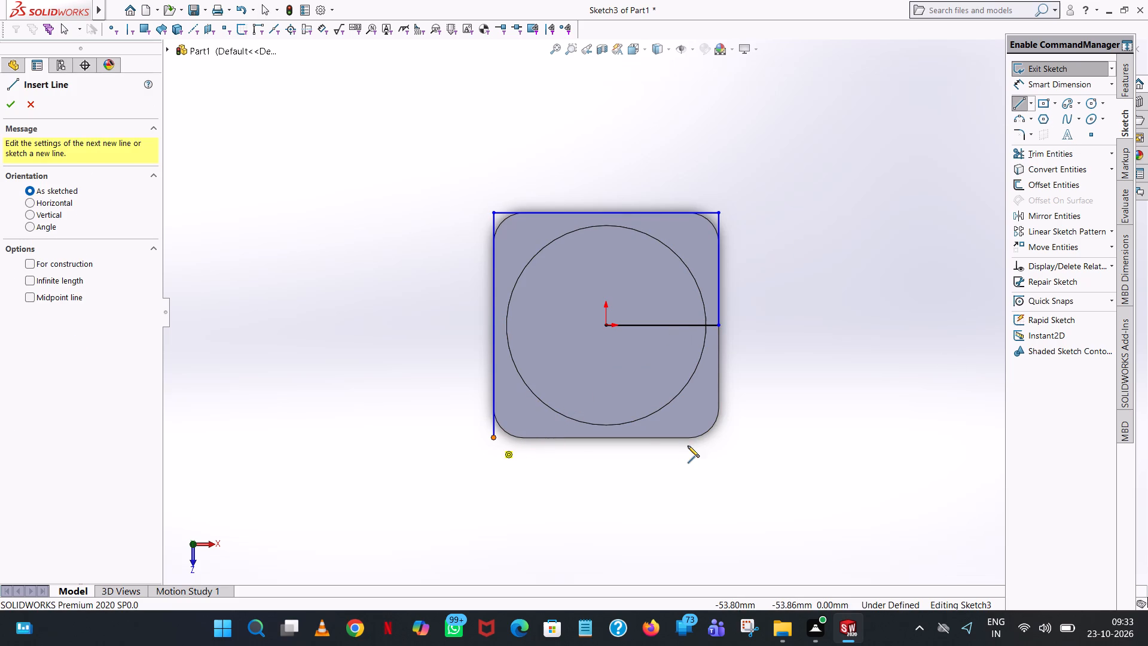
{"action": "left_click", "coordinate": [718, 438]}
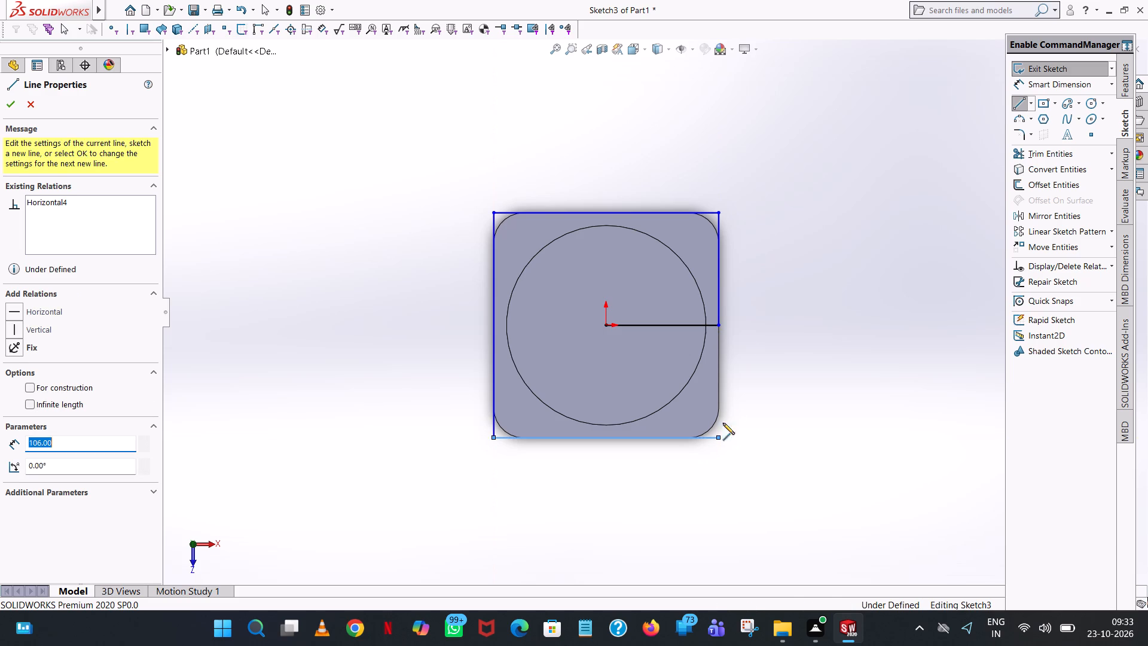
{"action": "left_click", "coordinate": [719, 327]}
{"action": "right_click", "coordinate": [719, 327]}
{"action": "left_click", "coordinate": [749, 340]}
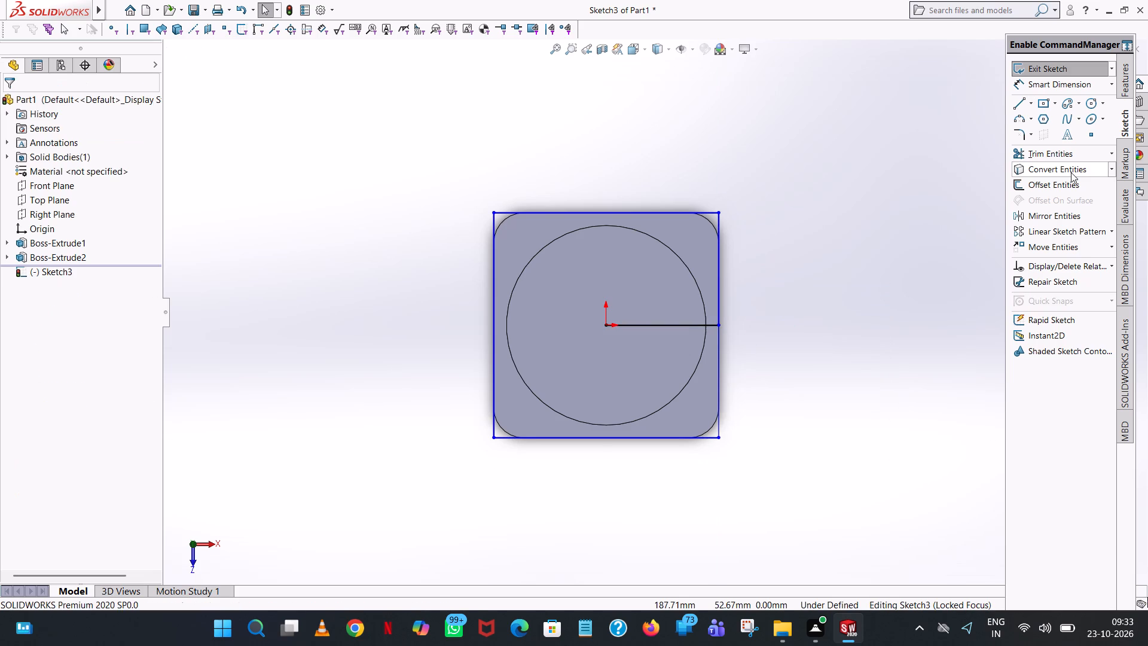
Trim away the horizontal line running from the origin to the square's right edge.
{"action": "left_click", "coordinate": [1079, 160]}
{"action": "left_click", "coordinate": [677, 321]}
{"action": "left_click", "coordinate": [673, 330]}
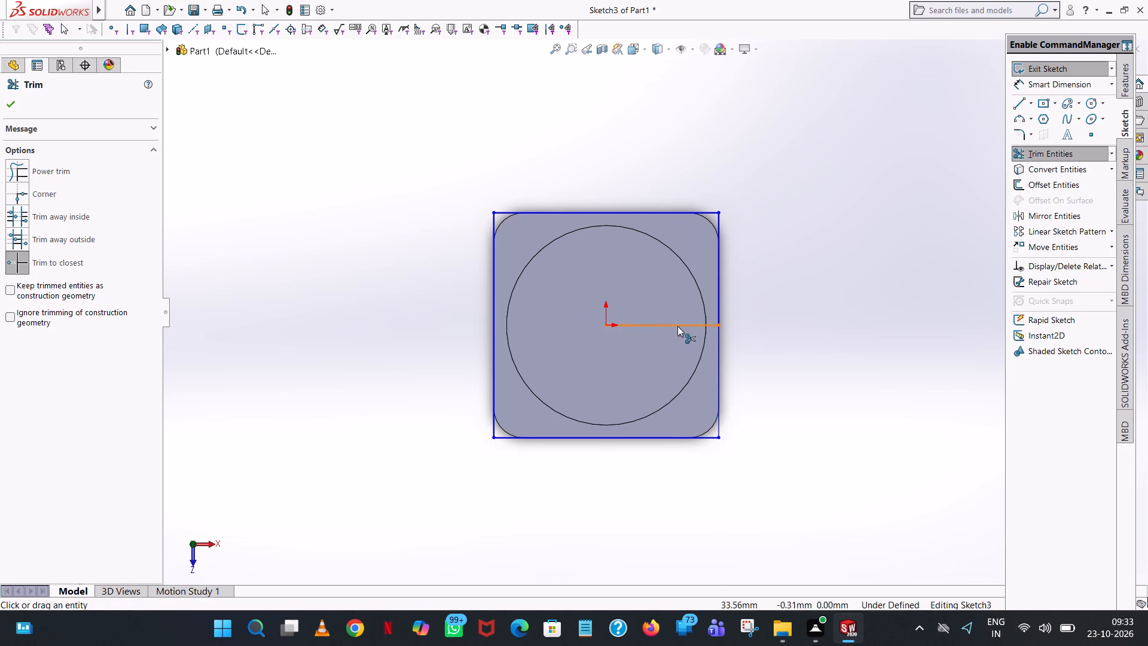
{"action": "left_click", "coordinate": [678, 326]}
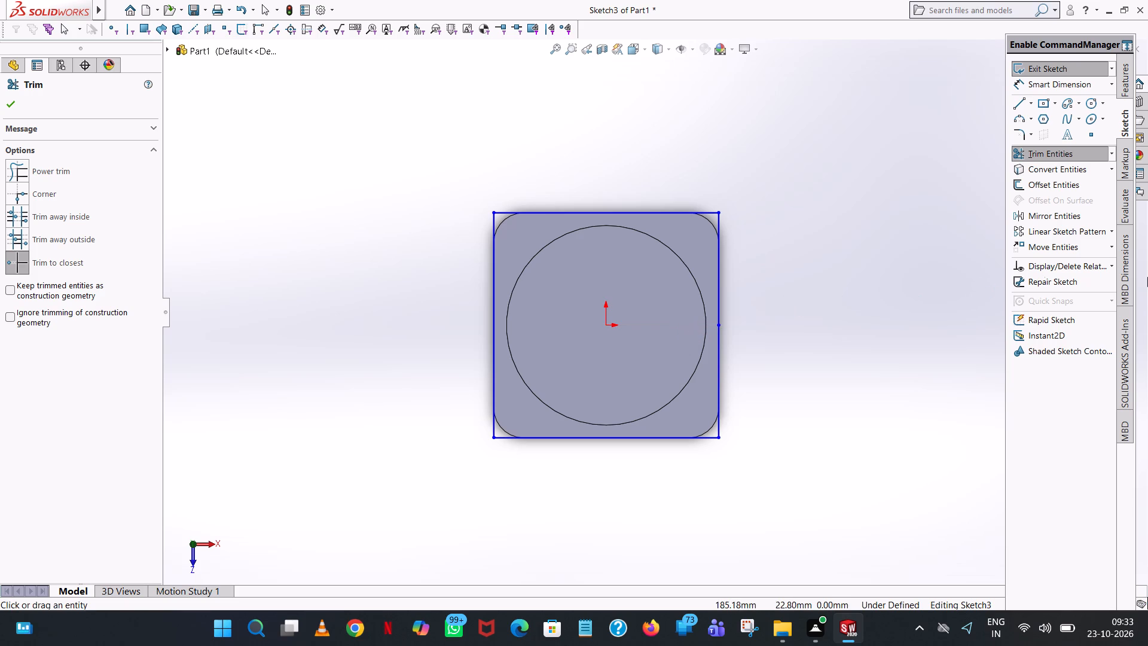
{"action": "left_click", "coordinate": [5, 104]}
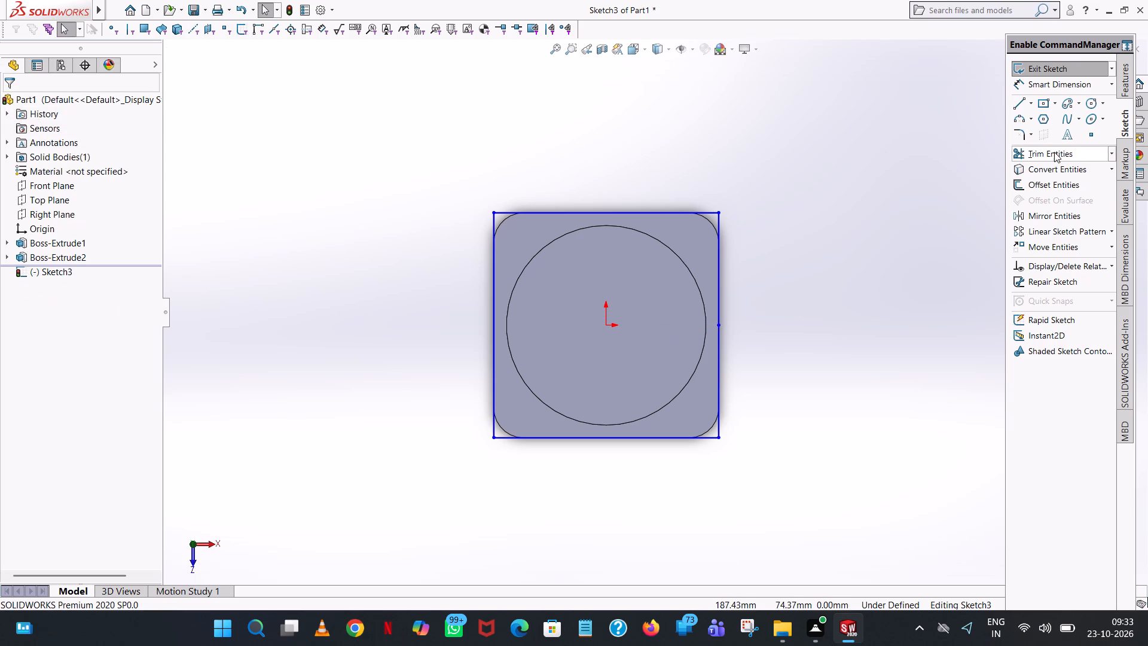
Round all four corners of the square with 14 mm sketch fillets.
{"action": "left_click", "coordinate": [1012, 130]}
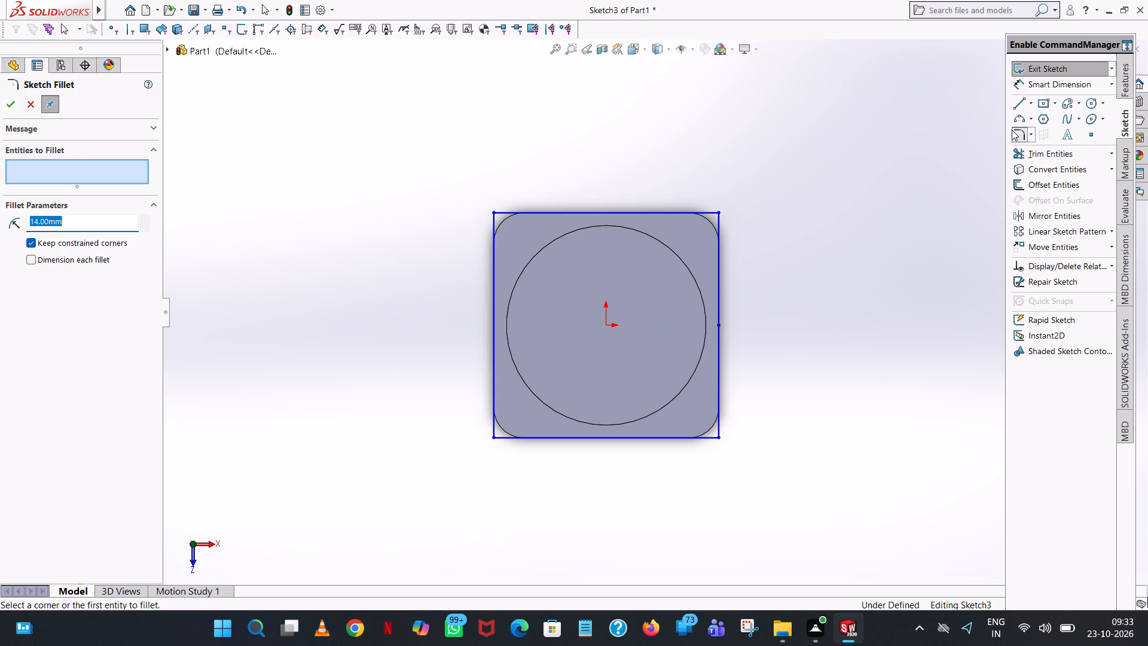
{"action": "left_click", "coordinate": [718, 210]}
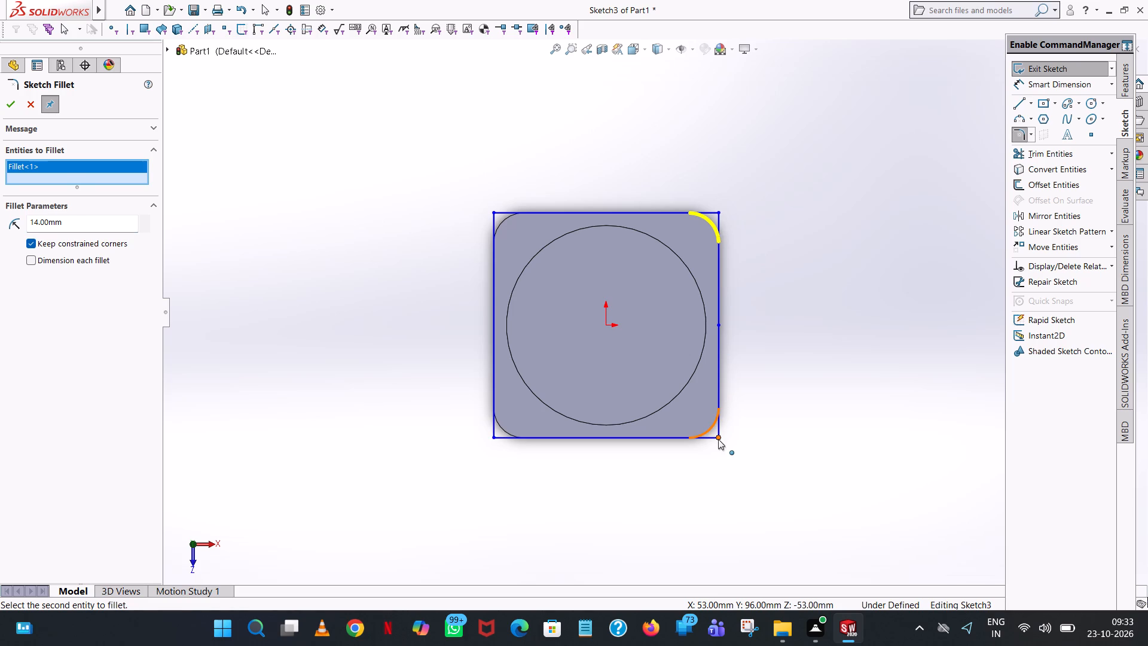
{"action": "left_click", "coordinate": [718, 439]}
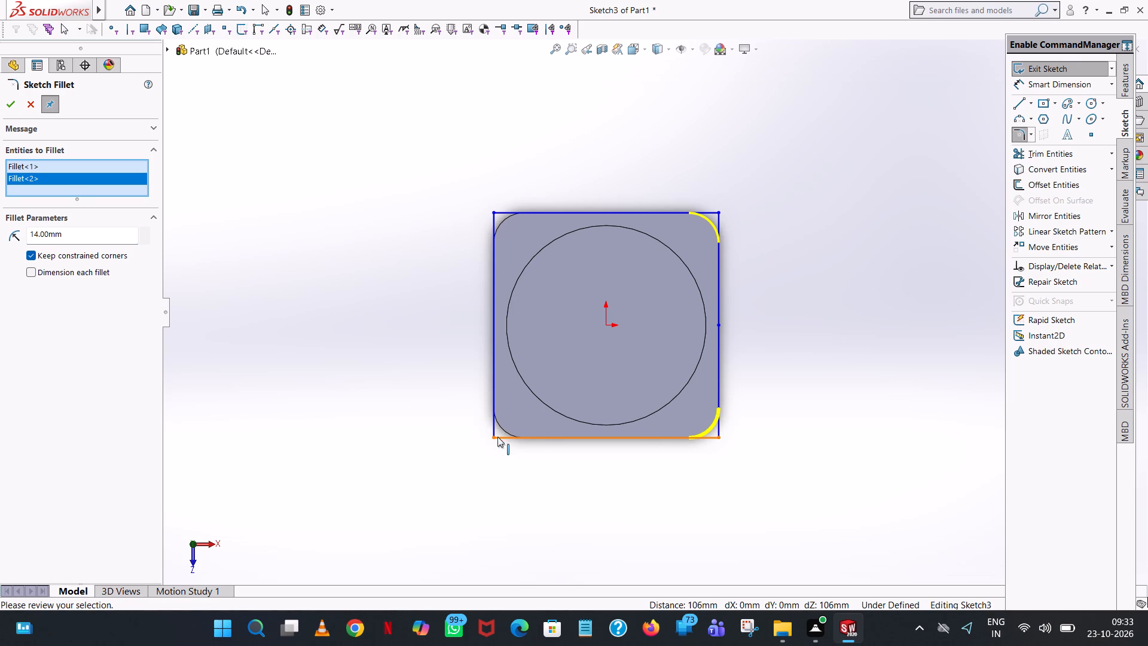
{"action": "left_click", "coordinate": [492, 438]}
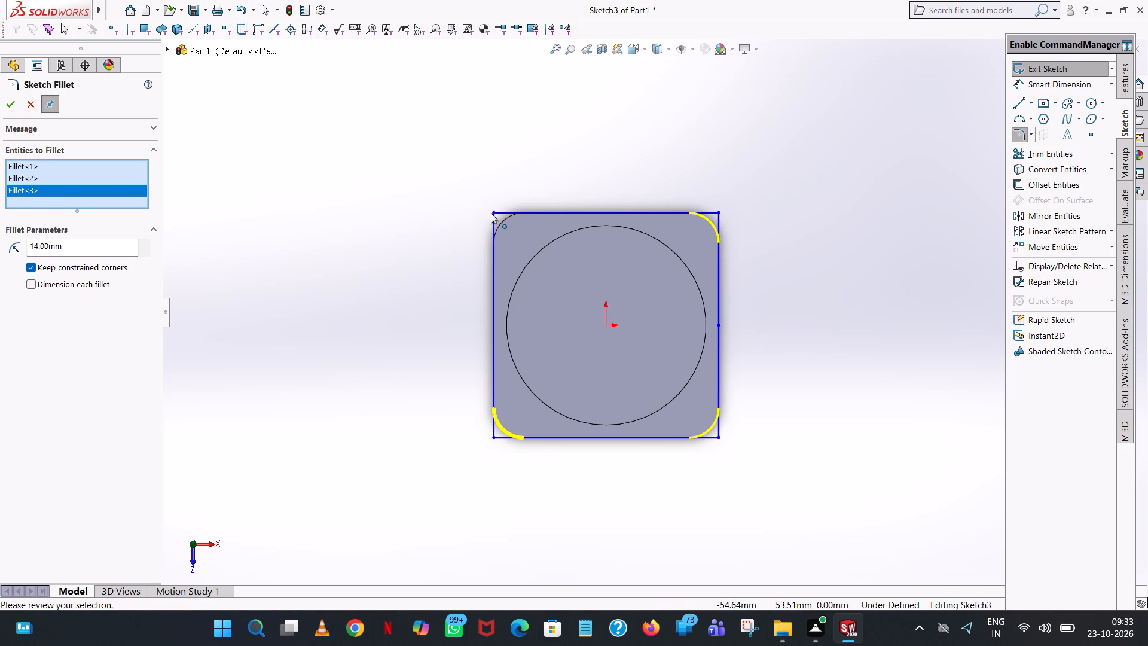
{"action": "left_click", "coordinate": [492, 213]}
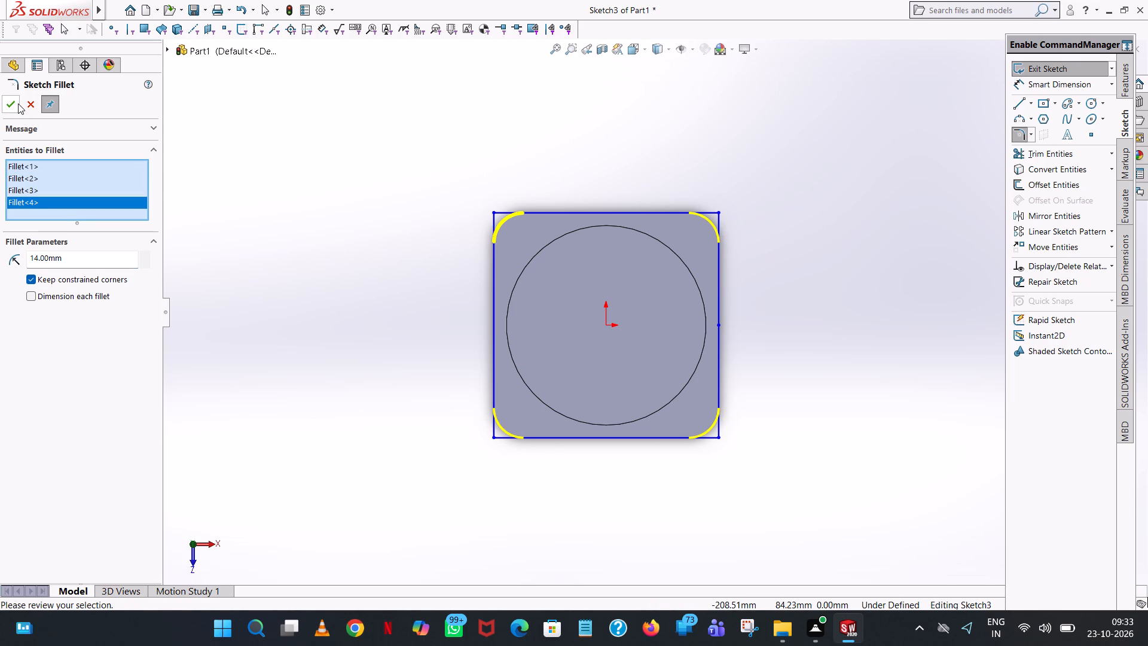
{"action": "left_click", "coordinate": [18, 103]}
{"action": "left_click", "coordinate": [717, 125]}
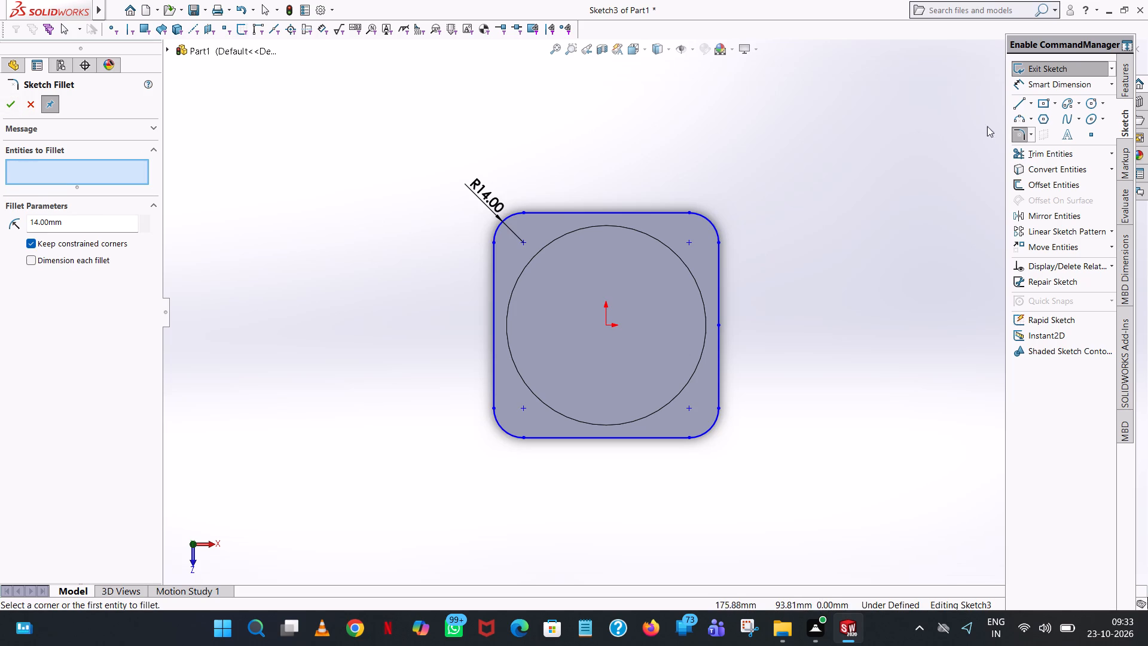
Dimension the straight lengths of the rounded square's upper and left edges.
{"action": "left_click", "coordinate": [1040, 91]}
{"action": "left_click", "coordinate": [577, 214]}
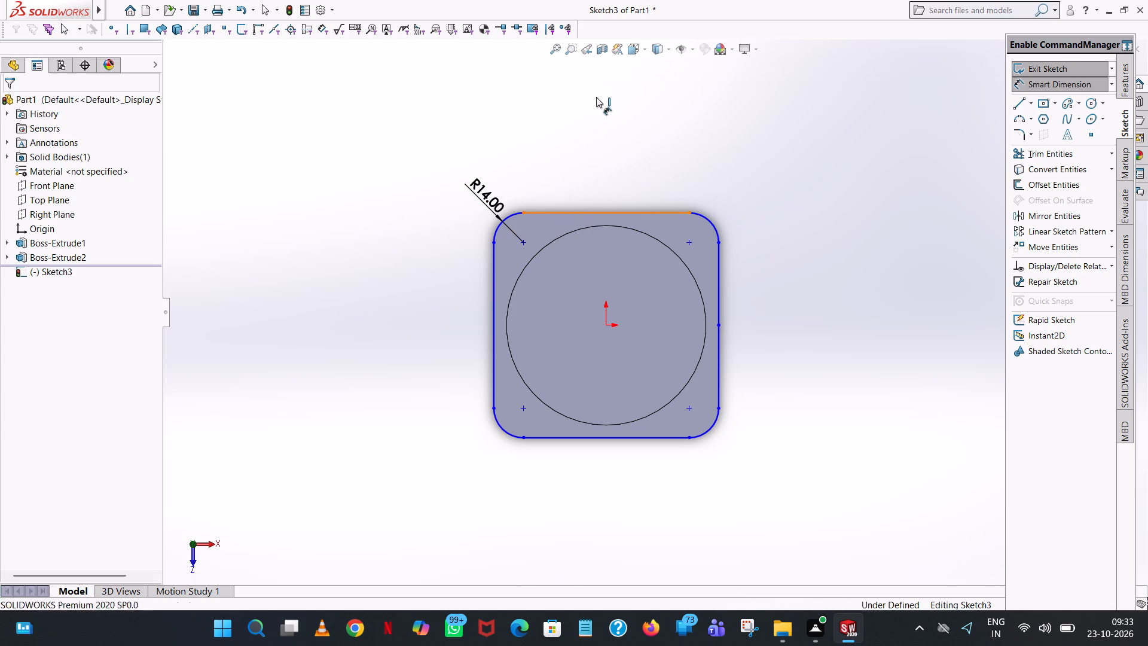
{"action": "left_click", "coordinate": [596, 97]}
{"action": "left_click", "coordinate": [546, 81]}
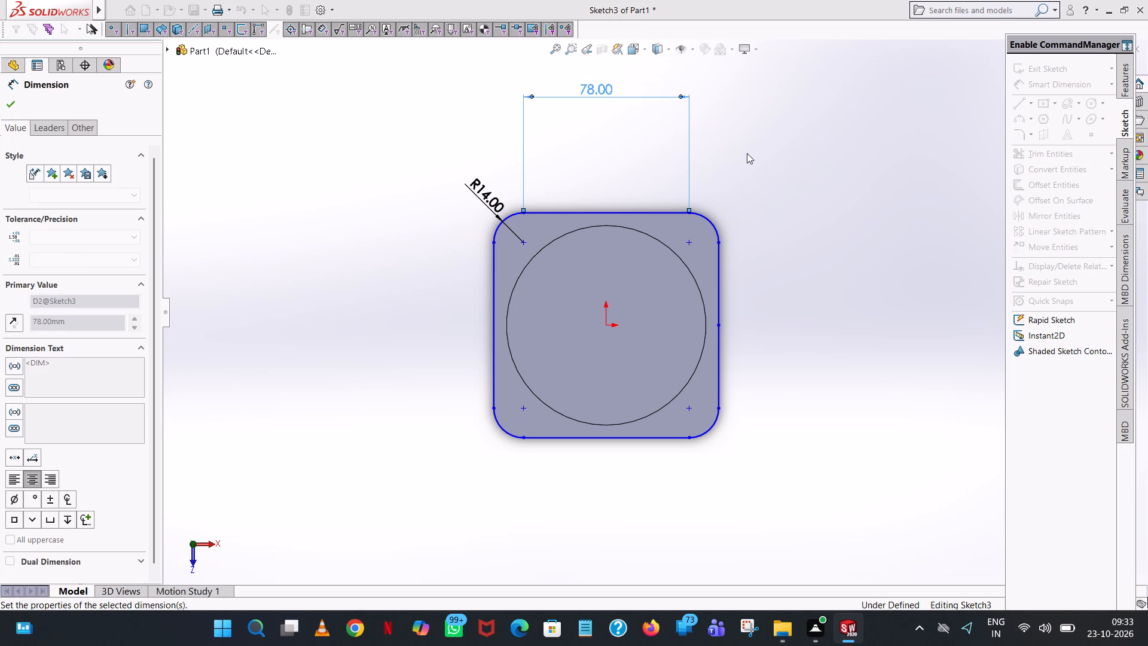
{"action": "left_click", "coordinate": [749, 158]}
{"action": "left_click", "coordinate": [491, 319]}
{"action": "left_click", "coordinate": [347, 306]}
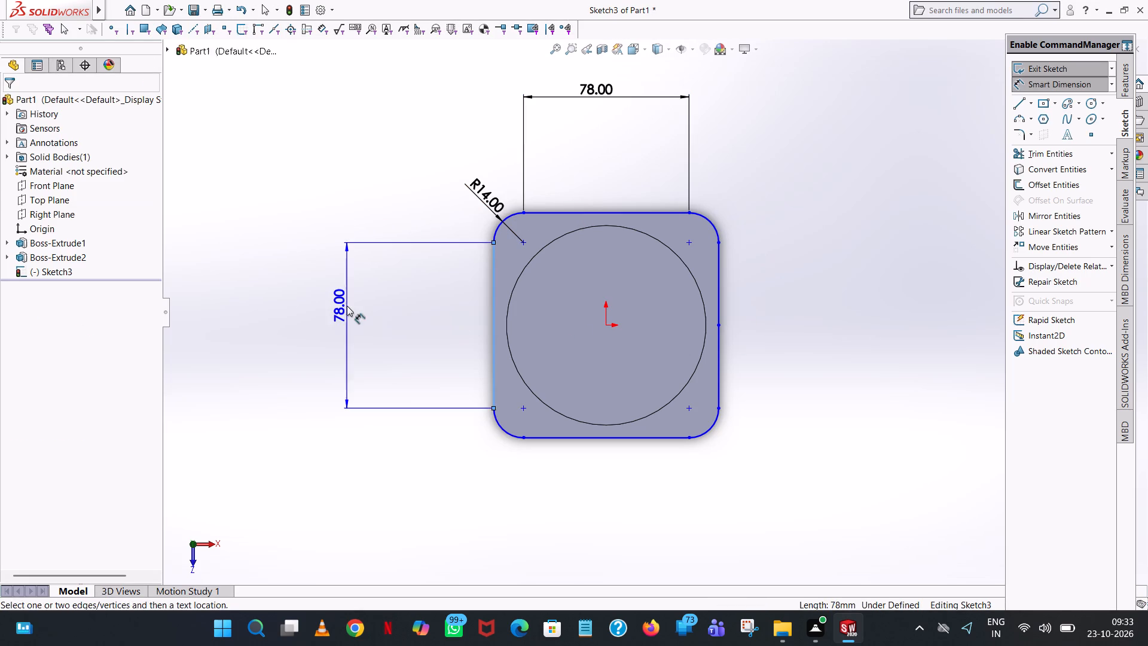
{"action": "left_click", "coordinate": [300, 288]}
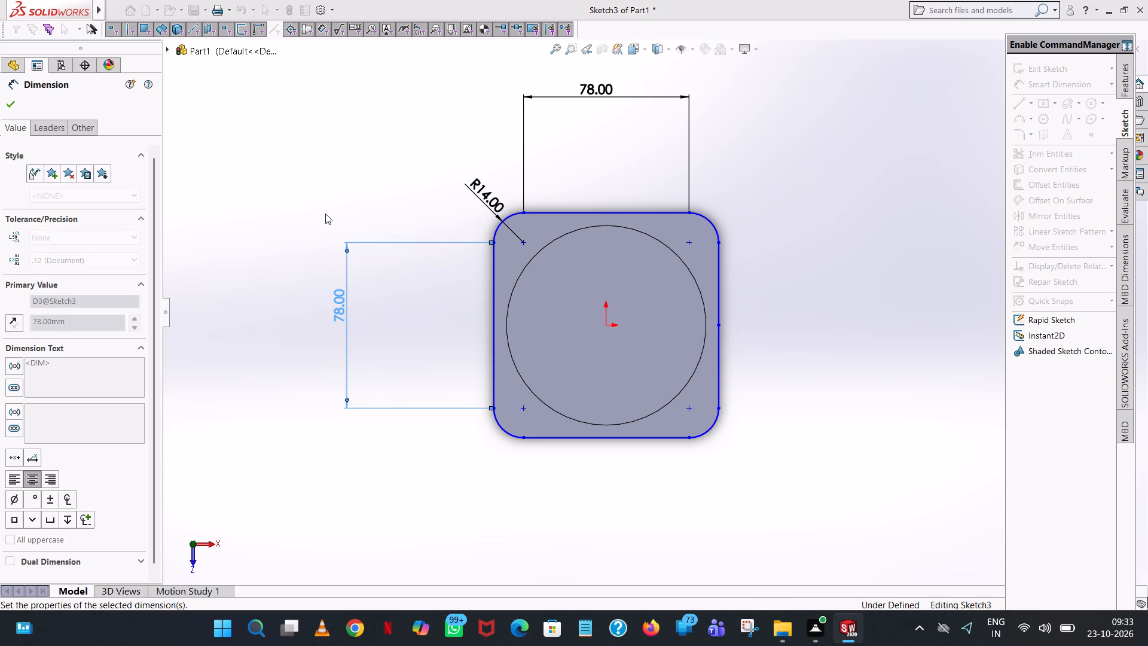
{"action": "left_click", "coordinate": [325, 214]}
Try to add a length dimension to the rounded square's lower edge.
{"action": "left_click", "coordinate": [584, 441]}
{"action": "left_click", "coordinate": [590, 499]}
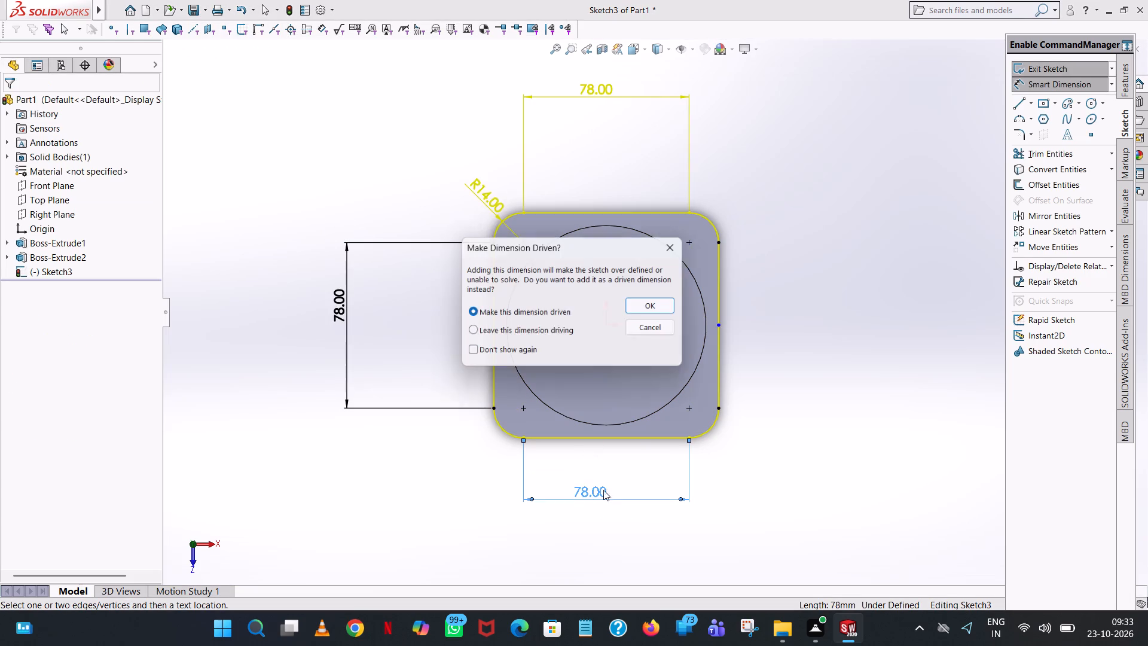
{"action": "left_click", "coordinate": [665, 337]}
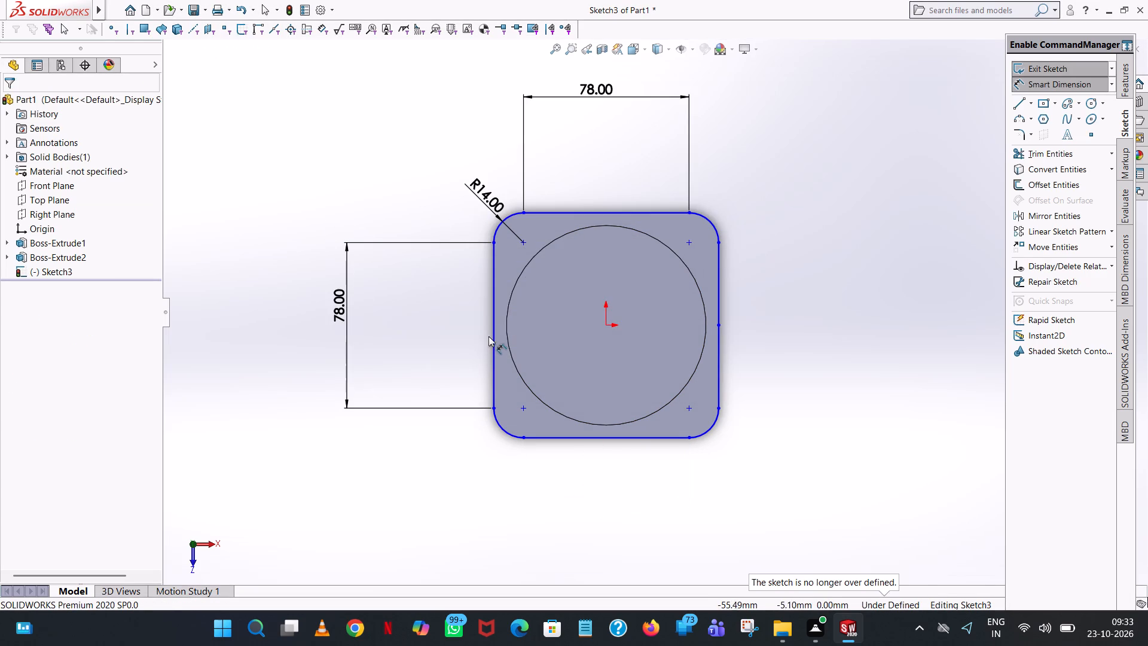
Dimension the distances from the origin to the rounded square's left edge and to its upper edge.
{"action": "left_click", "coordinate": [491, 333]}
{"action": "left_click", "coordinate": [606, 328]}
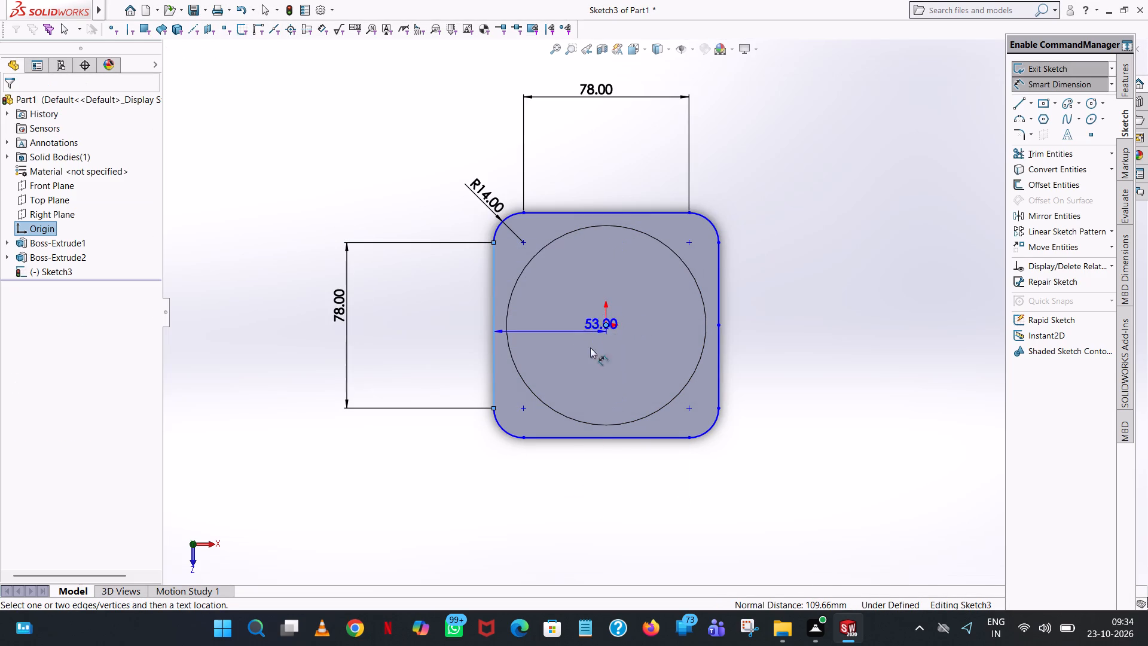
{"action": "left_click", "coordinate": [594, 493]}
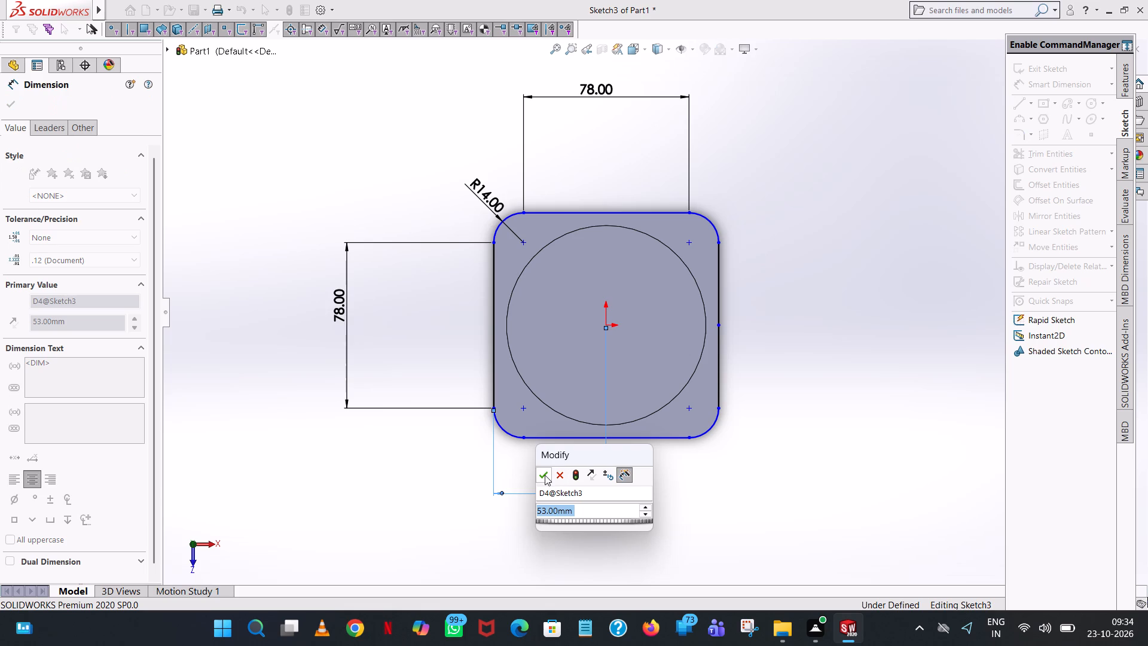
{"action": "left_click", "coordinate": [545, 475]}
{"action": "left_click", "coordinate": [384, 297]}
{"action": "left_click", "coordinate": [625, 209]}
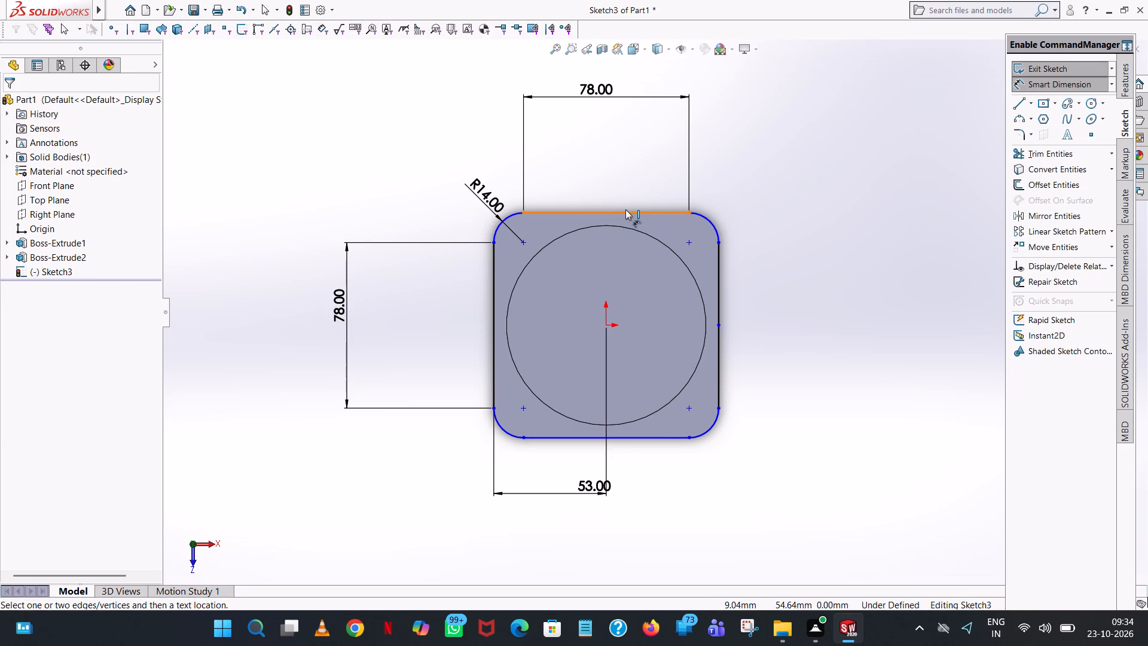
{"action": "left_click", "coordinate": [604, 325]}
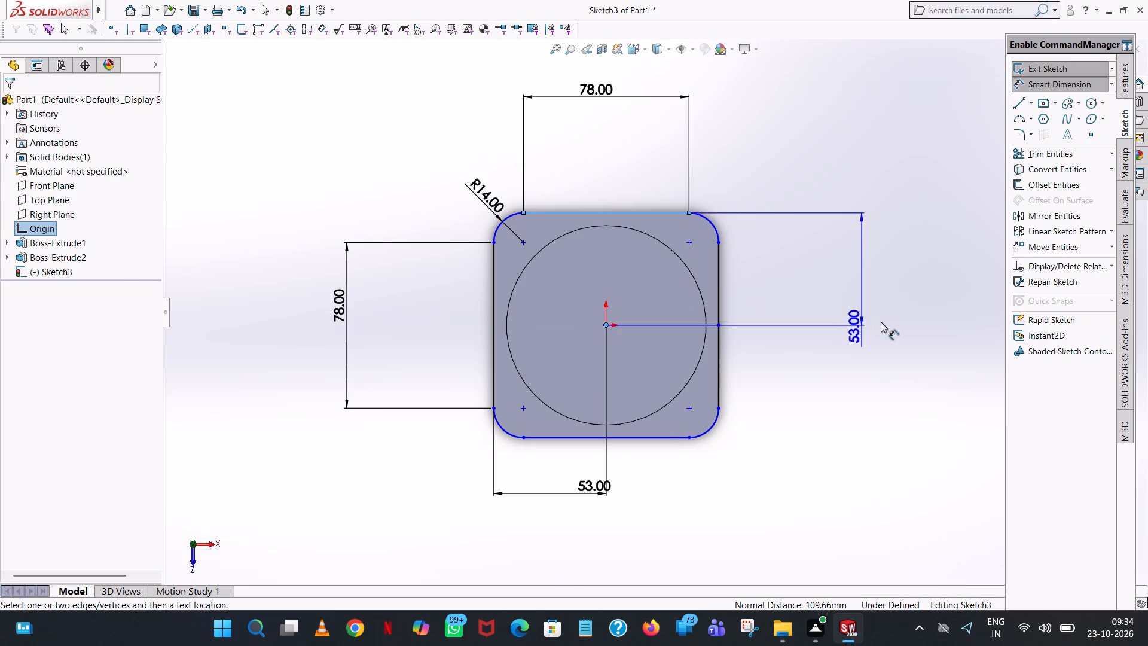
{"action": "left_click", "coordinate": [881, 321]}
{"action": "left_click", "coordinate": [823, 301]}
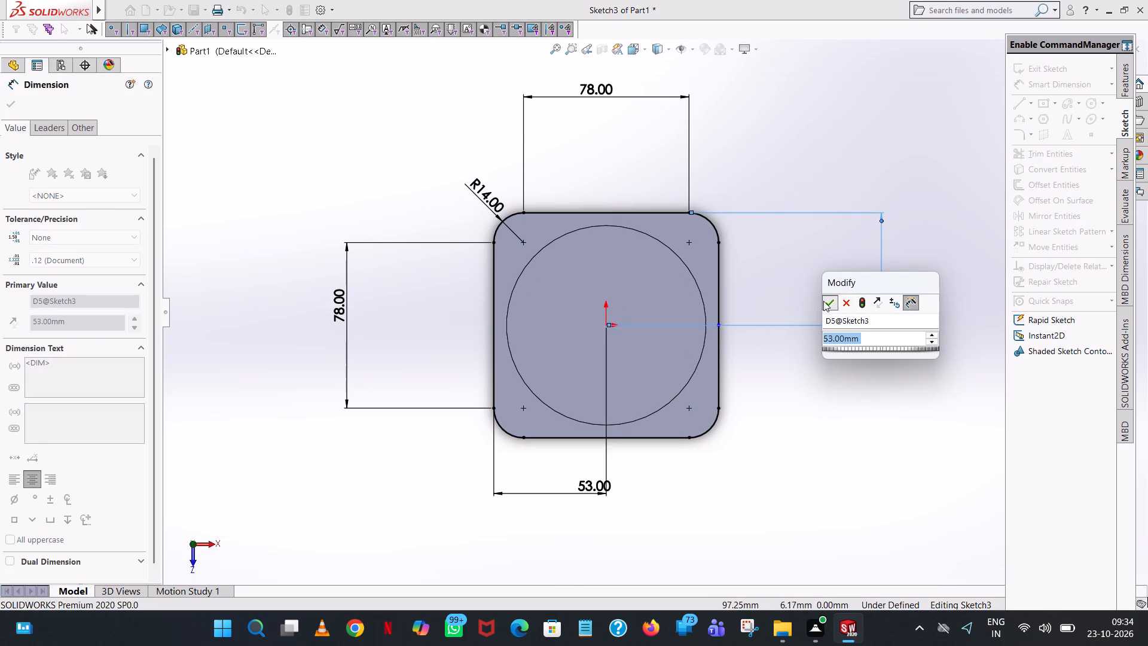
{"action": "left_click", "coordinate": [771, 71]}
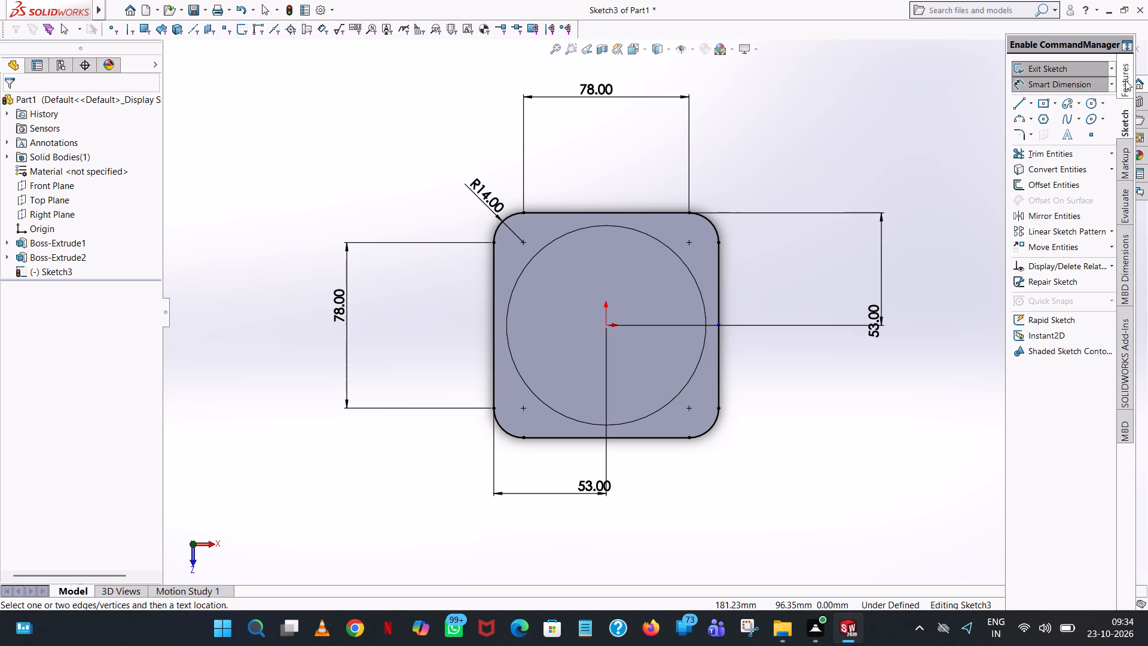
Extrude the rounded square sketch as a 17 mm blind boss merged with the cylinder.
{"action": "left_click", "coordinate": [1129, 81]}
{"action": "left_click", "coordinate": [1049, 72]}
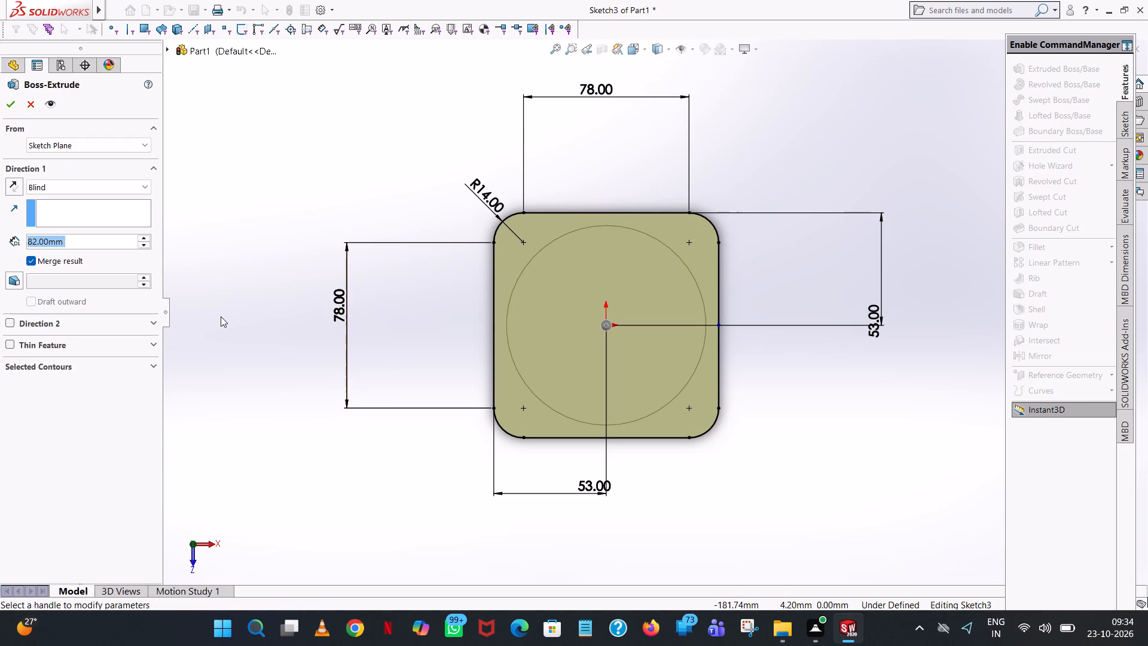
{"action": "type", "text": "17"}
{"action": "key", "text": "Return"}
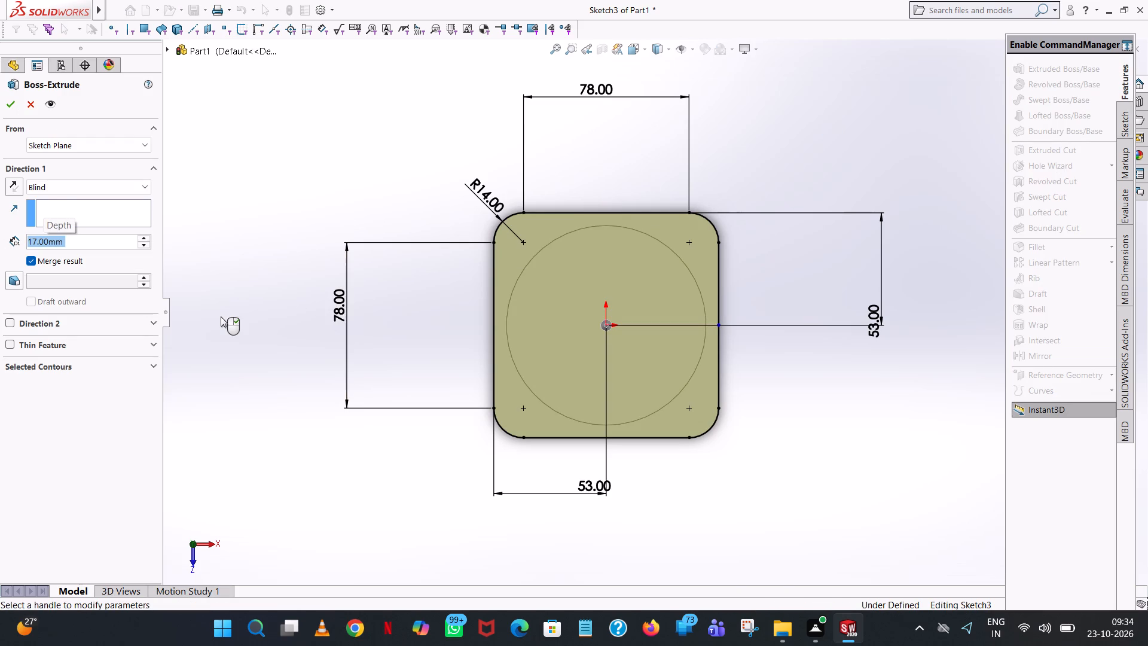
{"action": "key", "text": "Return"}
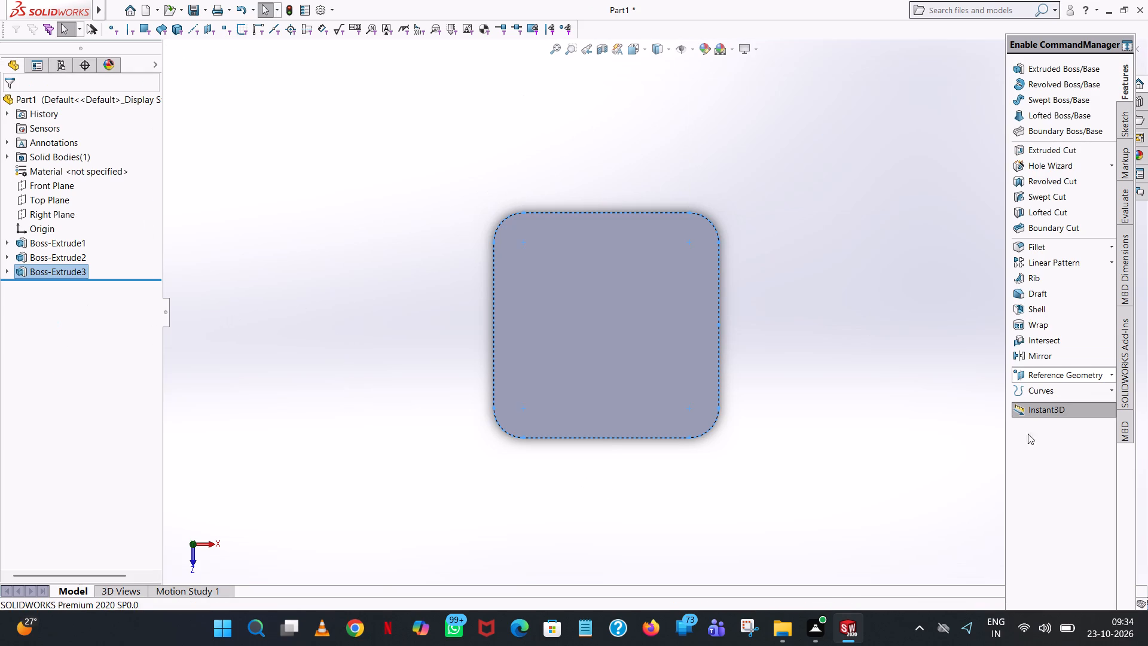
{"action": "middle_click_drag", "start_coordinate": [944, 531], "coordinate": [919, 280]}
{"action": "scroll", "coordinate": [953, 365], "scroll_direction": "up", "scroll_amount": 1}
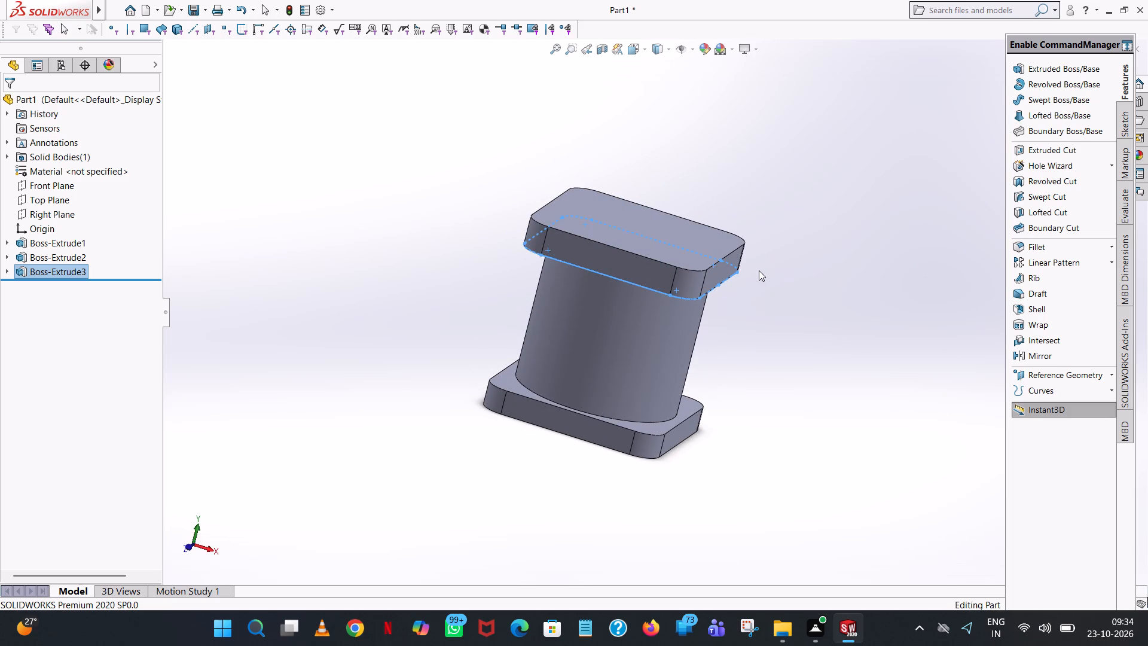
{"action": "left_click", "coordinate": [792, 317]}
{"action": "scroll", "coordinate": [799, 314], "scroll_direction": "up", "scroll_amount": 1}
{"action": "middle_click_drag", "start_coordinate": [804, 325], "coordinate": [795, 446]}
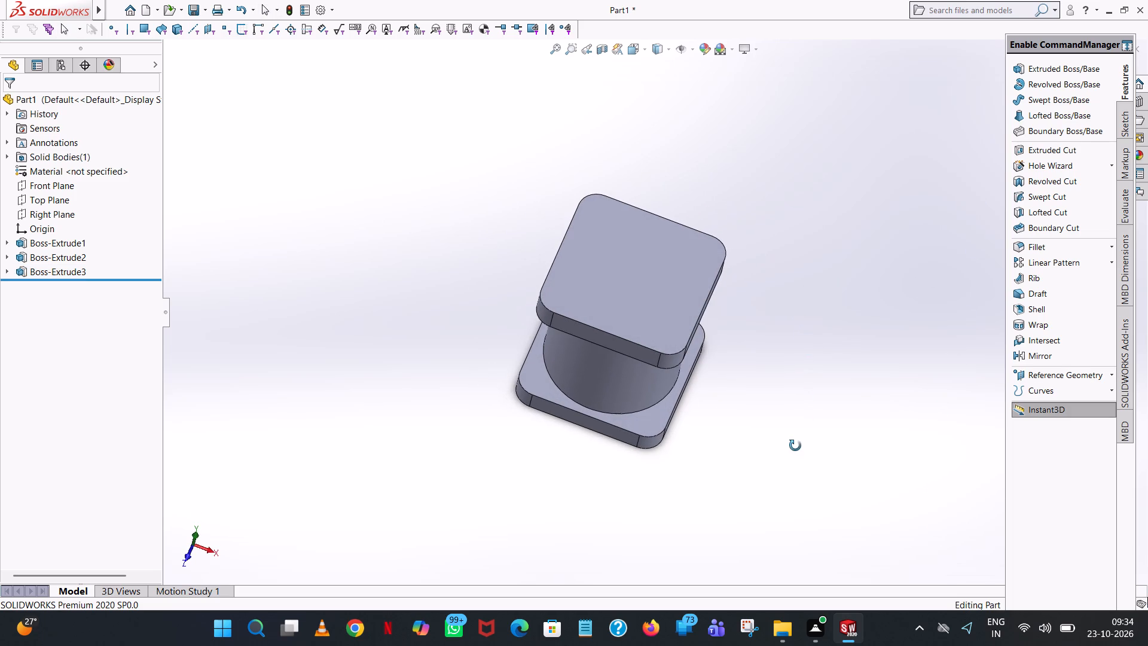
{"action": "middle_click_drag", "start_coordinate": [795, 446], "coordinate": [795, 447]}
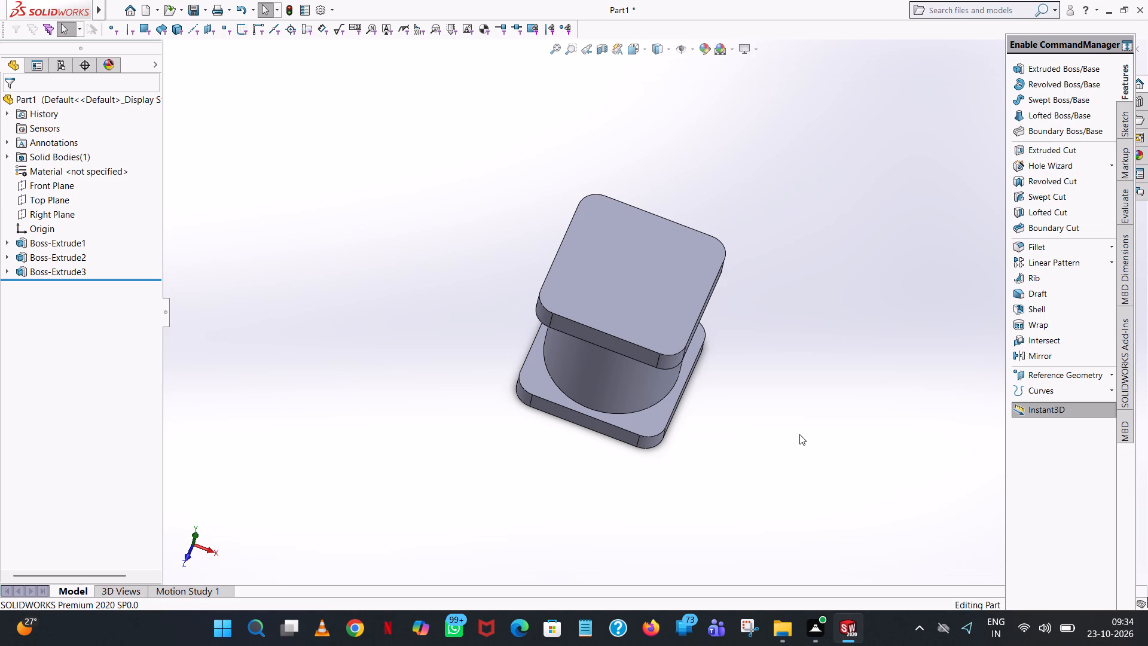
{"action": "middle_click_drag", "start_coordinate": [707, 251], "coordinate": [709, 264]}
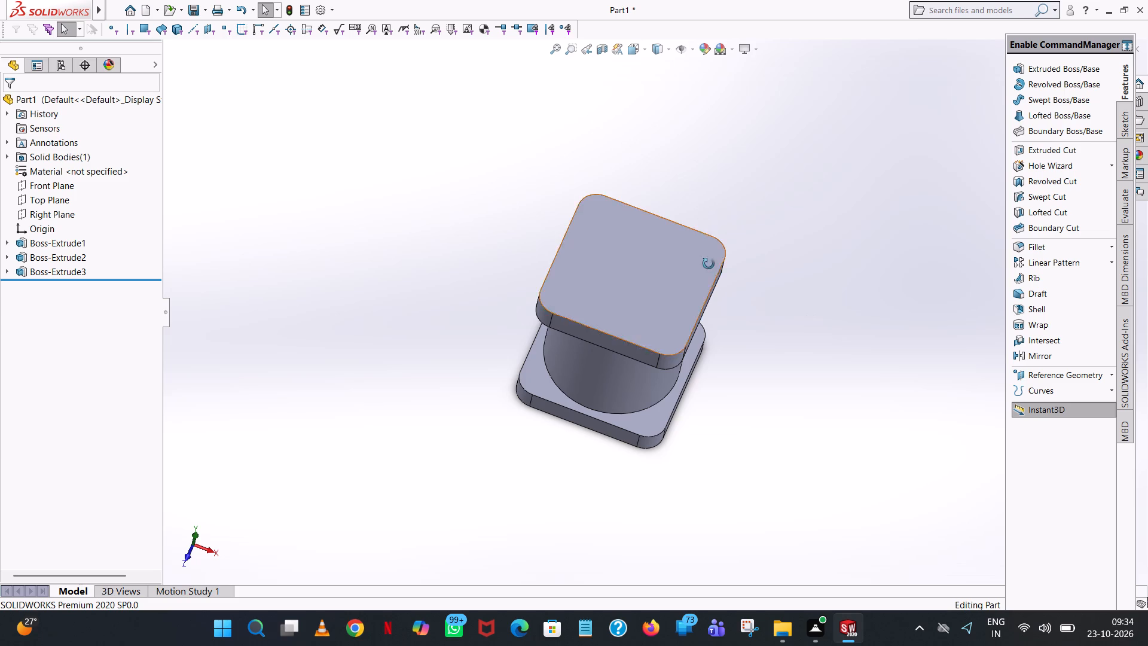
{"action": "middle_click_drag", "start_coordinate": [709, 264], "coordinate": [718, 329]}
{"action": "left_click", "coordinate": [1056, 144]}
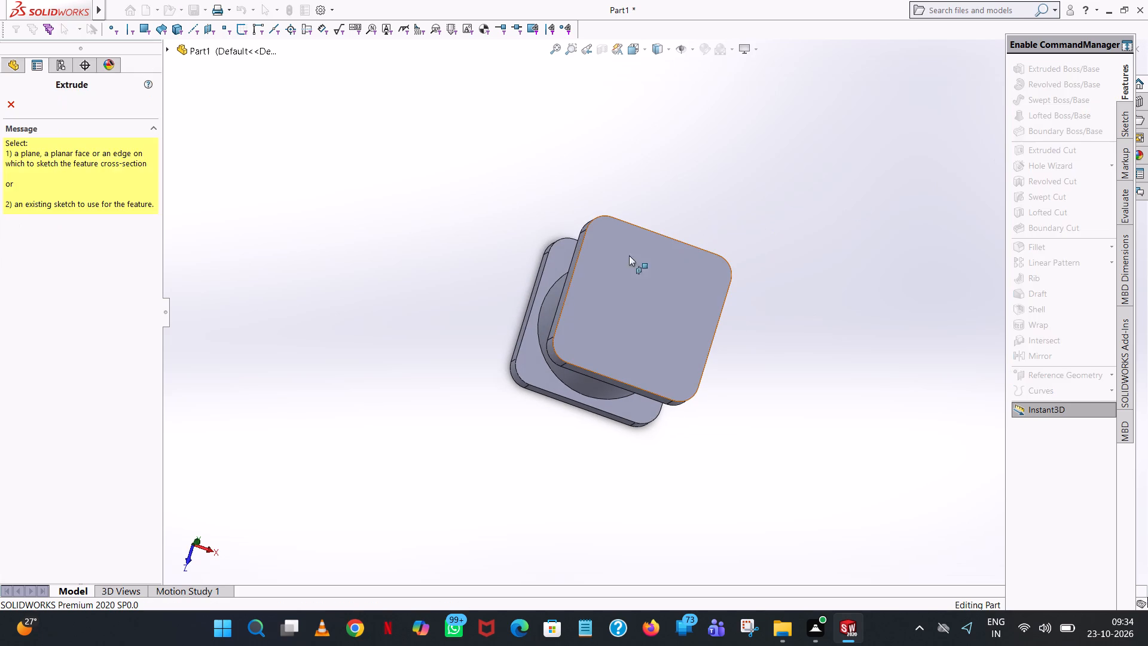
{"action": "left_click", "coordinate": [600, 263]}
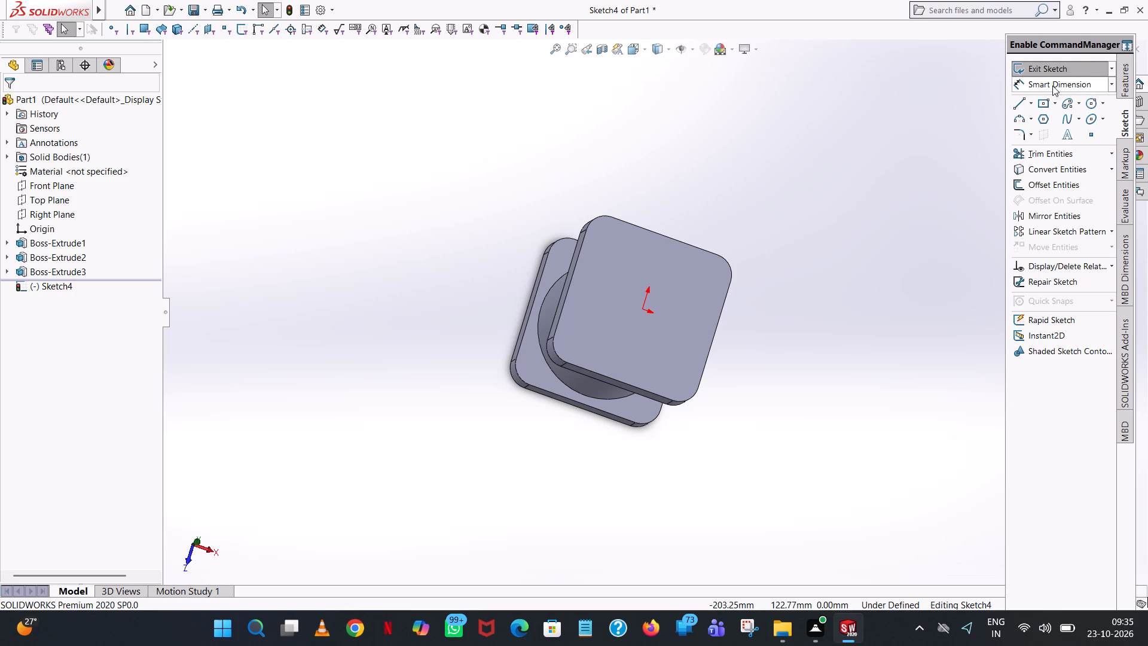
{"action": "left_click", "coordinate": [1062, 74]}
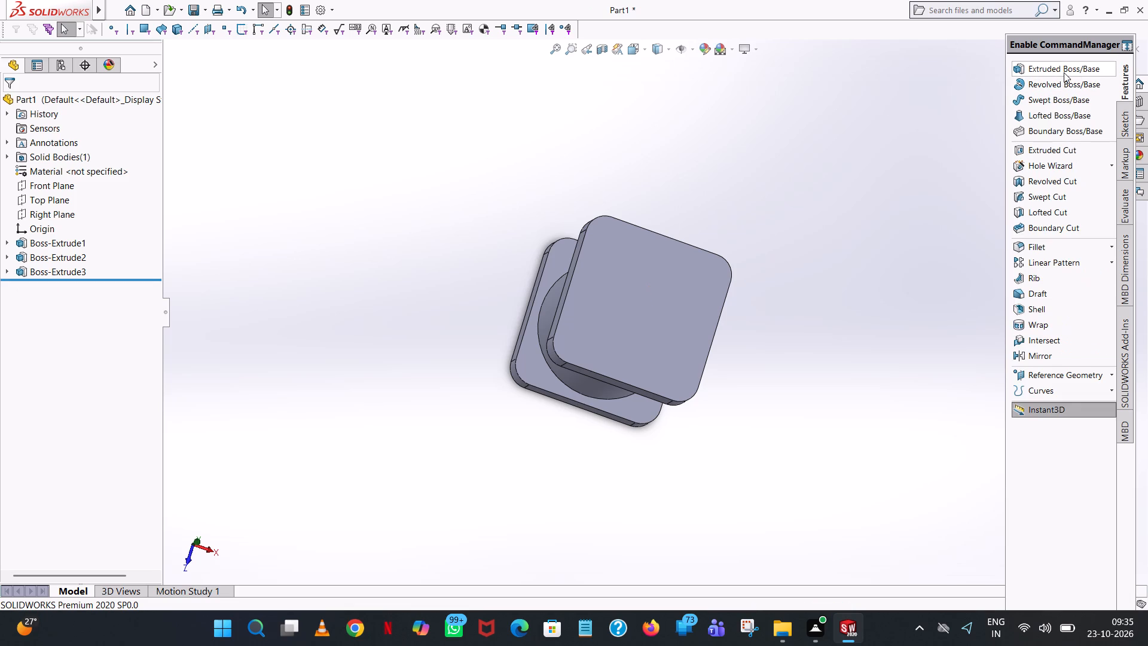
Start a boss sketch on the upper plate's top face and draw a circle of radius 84/2 mm centred on the origin.
{"action": "left_click", "coordinate": [1064, 71]}
{"action": "left_click", "coordinate": [633, 275]}
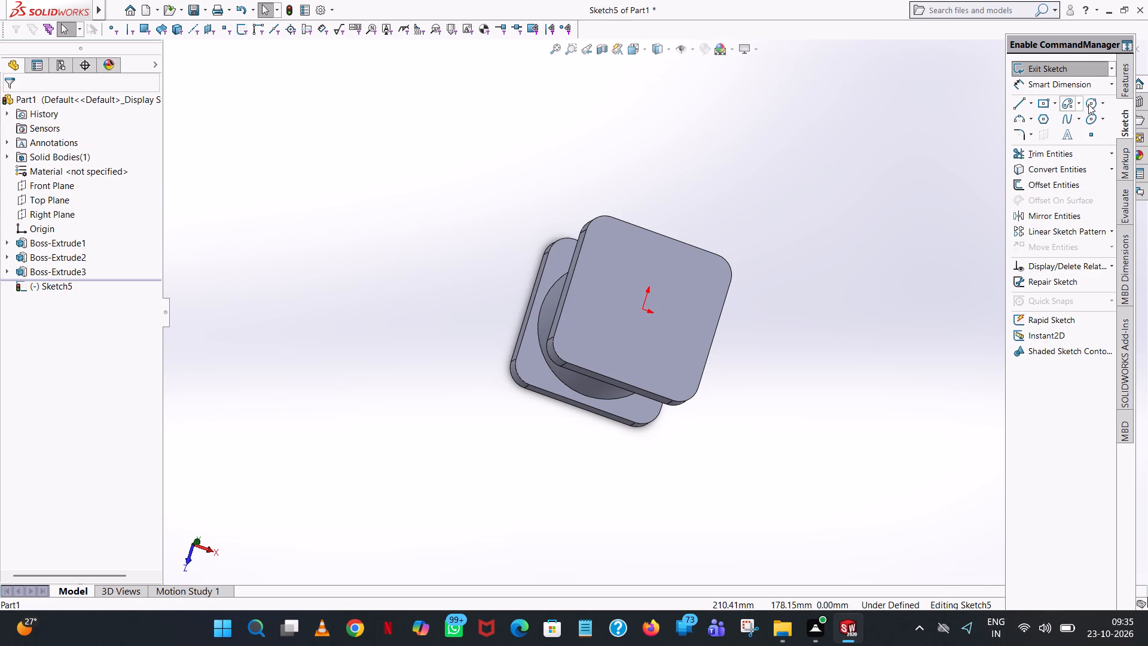
{"action": "left_click", "coordinate": [1091, 104]}
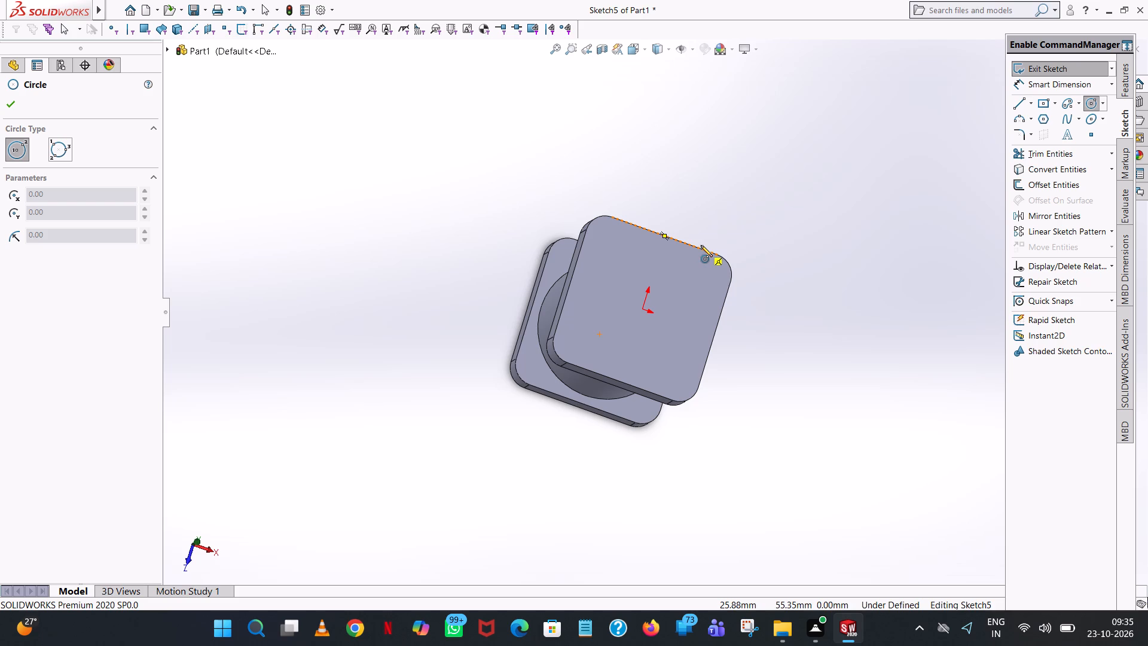
{"action": "left_click", "coordinate": [649, 44]}
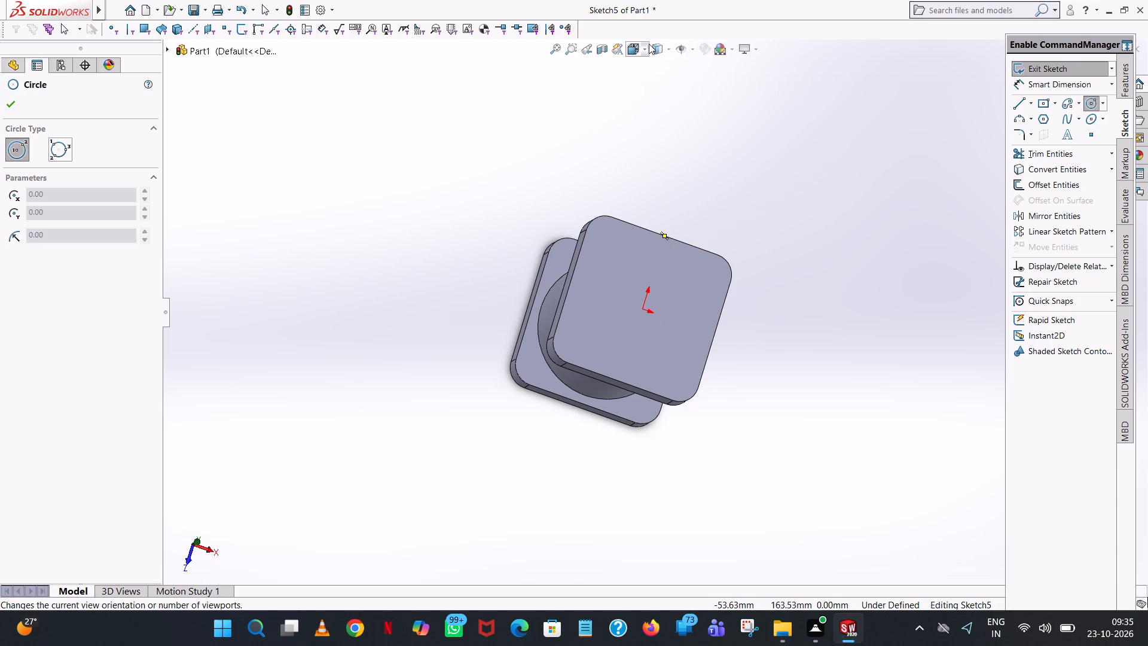
{"action": "left_click", "coordinate": [703, 117]}
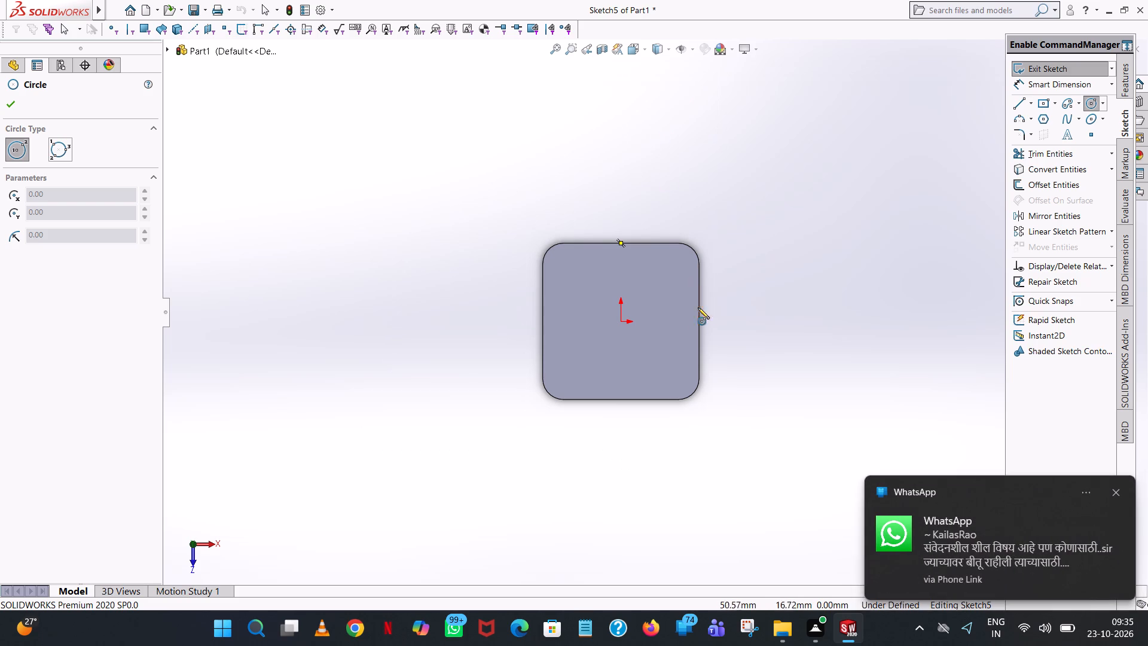
{"action": "left_click", "coordinate": [621, 324]}
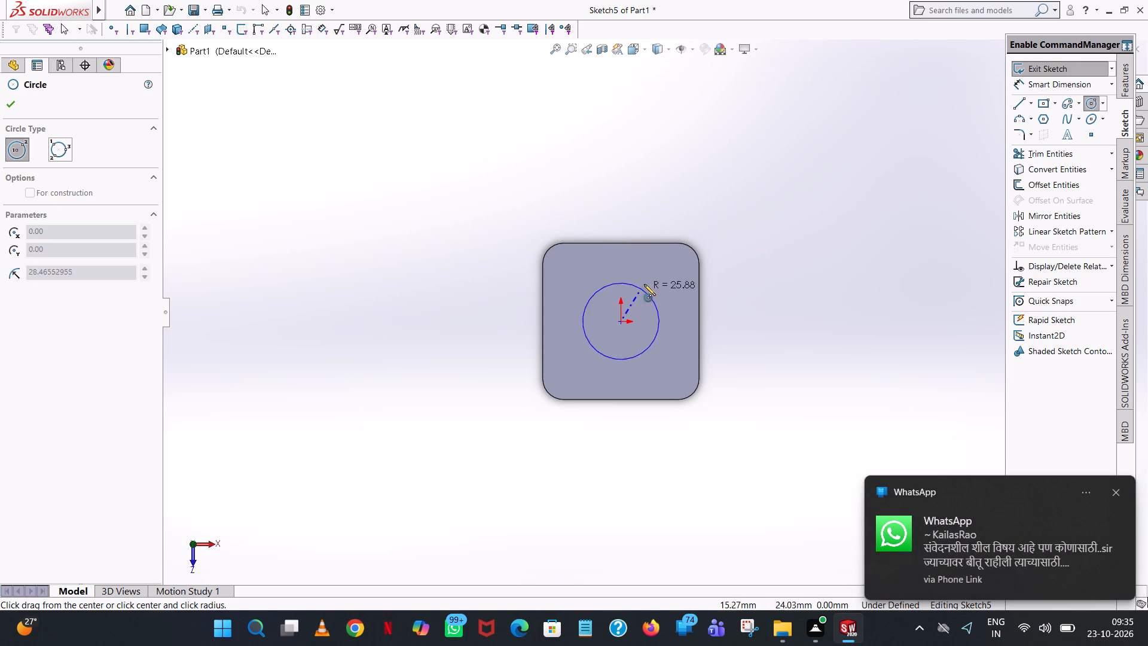
{"action": "left_click", "coordinate": [645, 284]}
{"action": "type", "text": "84/2"}
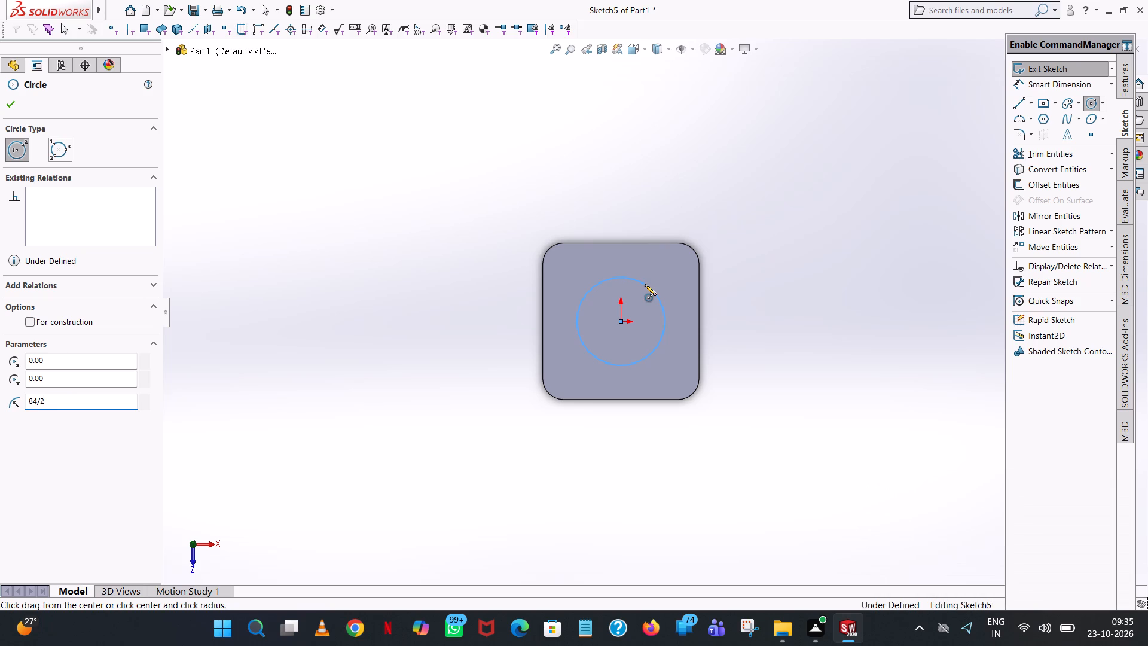
{"action": "key", "text": "Return"}
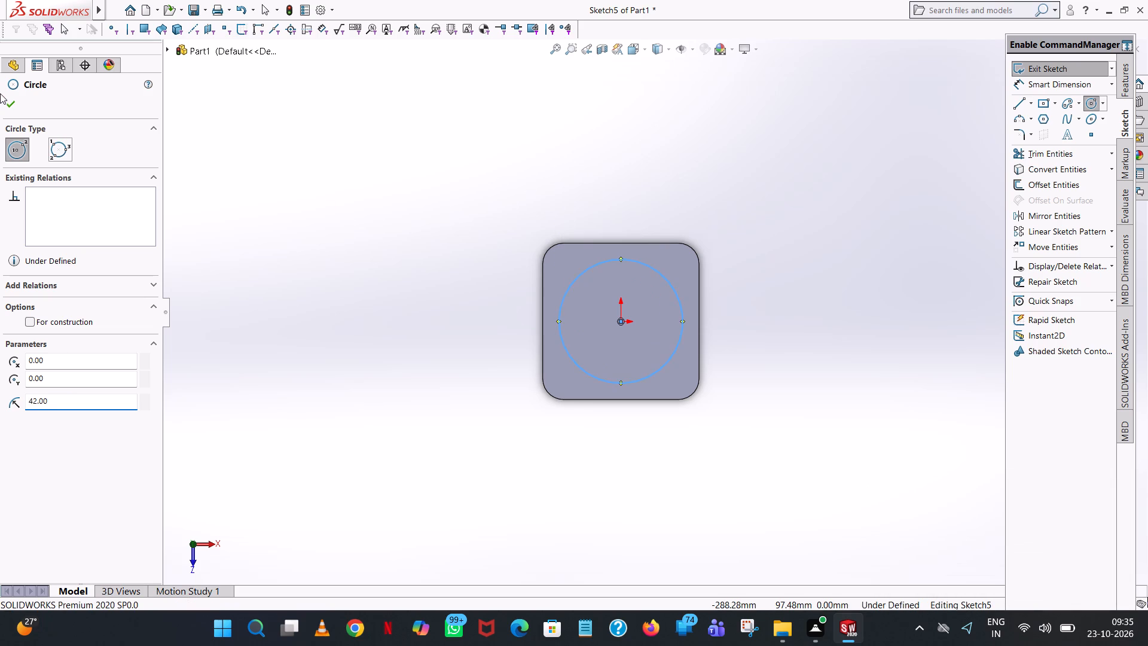
{"action": "left_click", "coordinate": [9, 108]}
{"action": "left_click", "coordinate": [658, 241]}
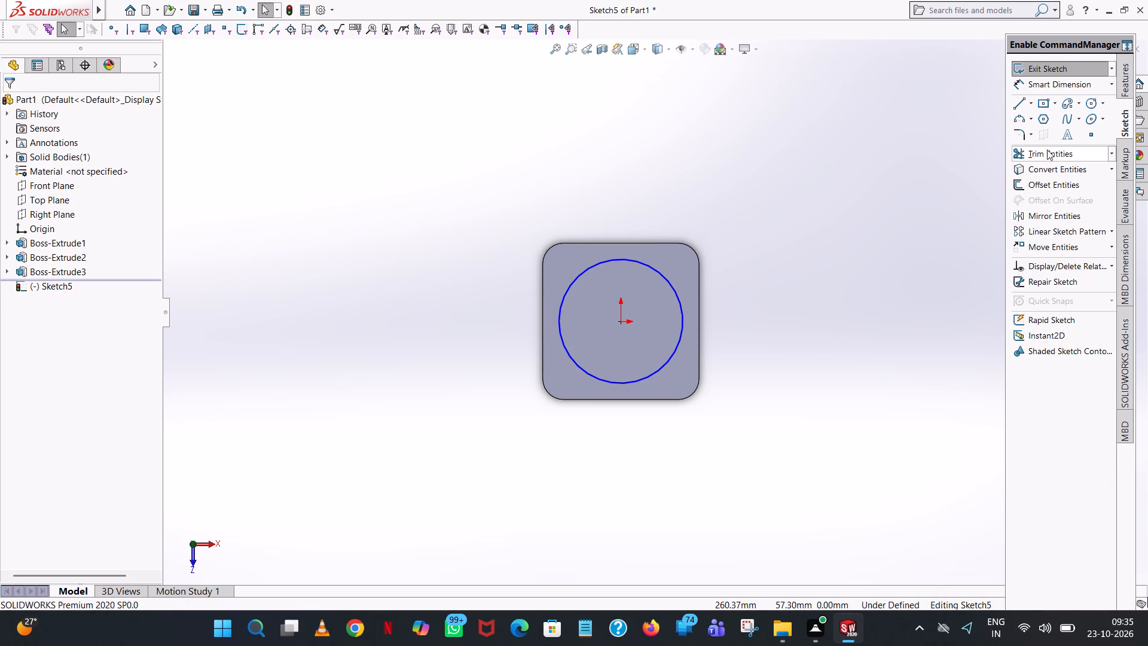
Dimension the circle's diameter.
{"action": "left_click", "coordinate": [1076, 91]}
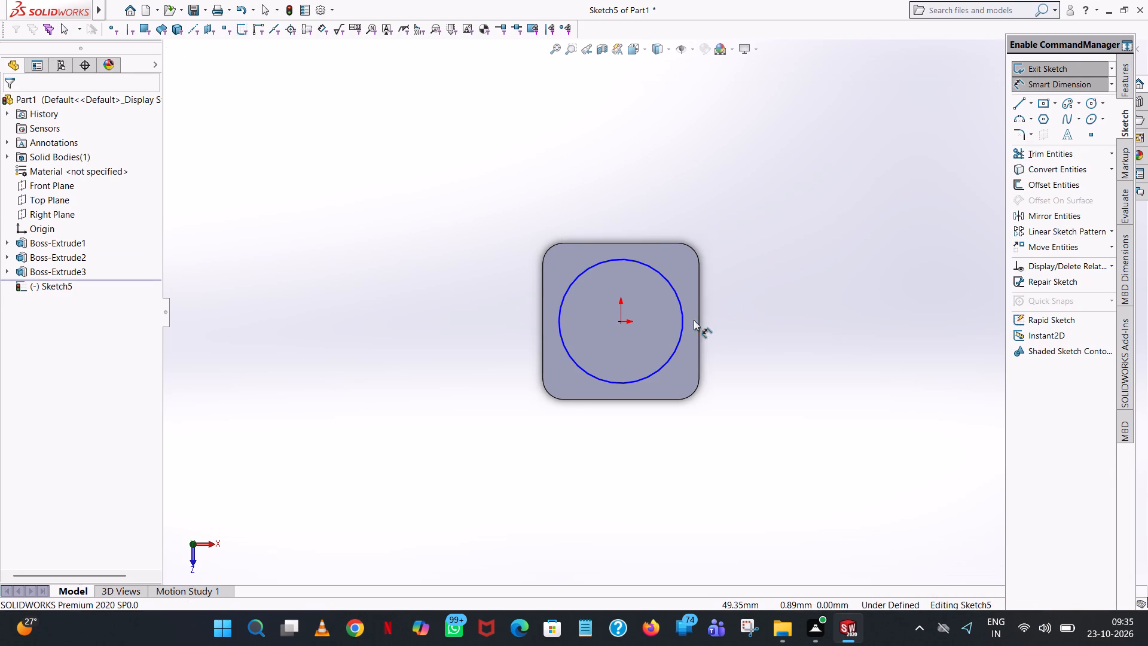
{"action": "left_click", "coordinate": [681, 321]}
{"action": "left_click", "coordinate": [841, 279]}
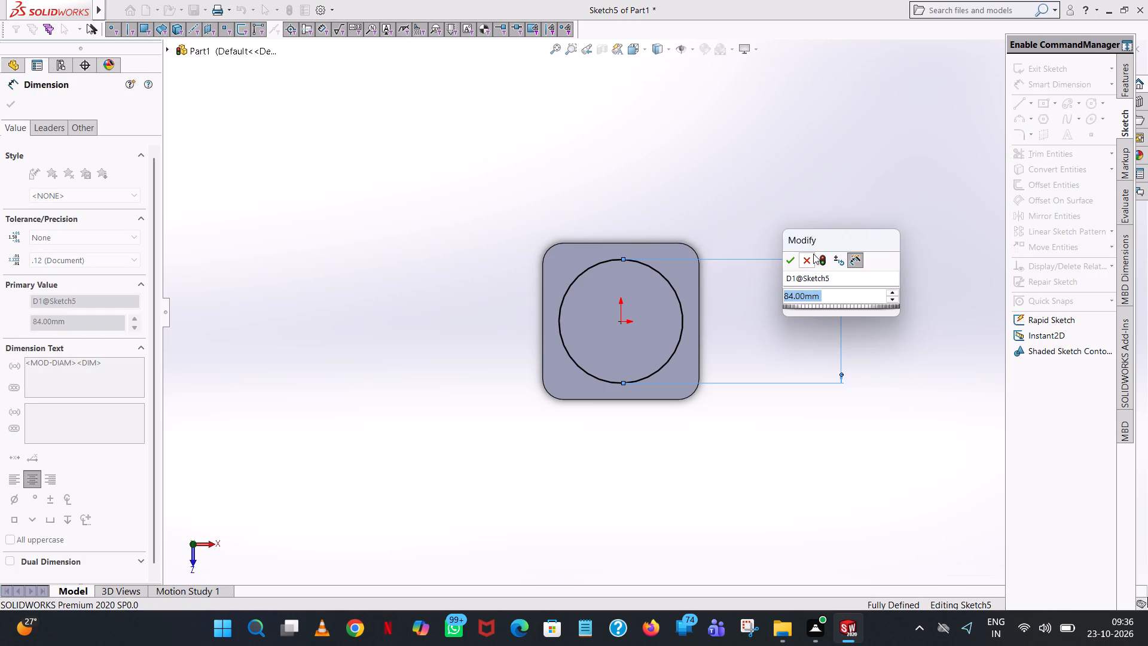
{"action": "left_click", "coordinate": [792, 259]}
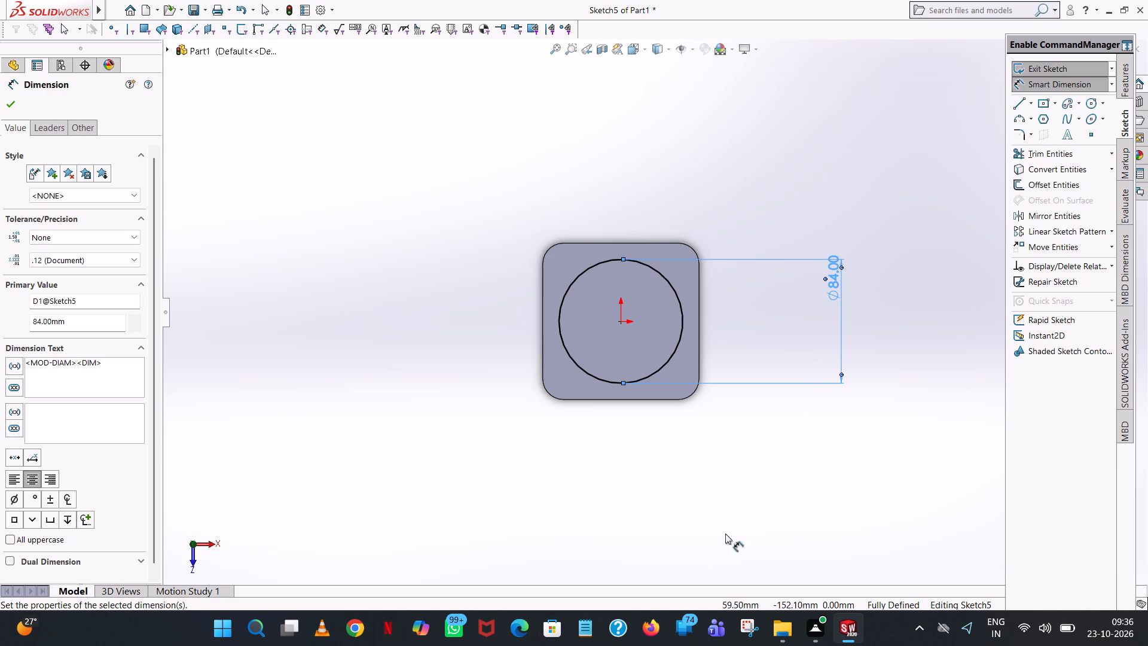
{"action": "middle_click_drag", "start_coordinate": [775, 493], "coordinate": [784, 269]}
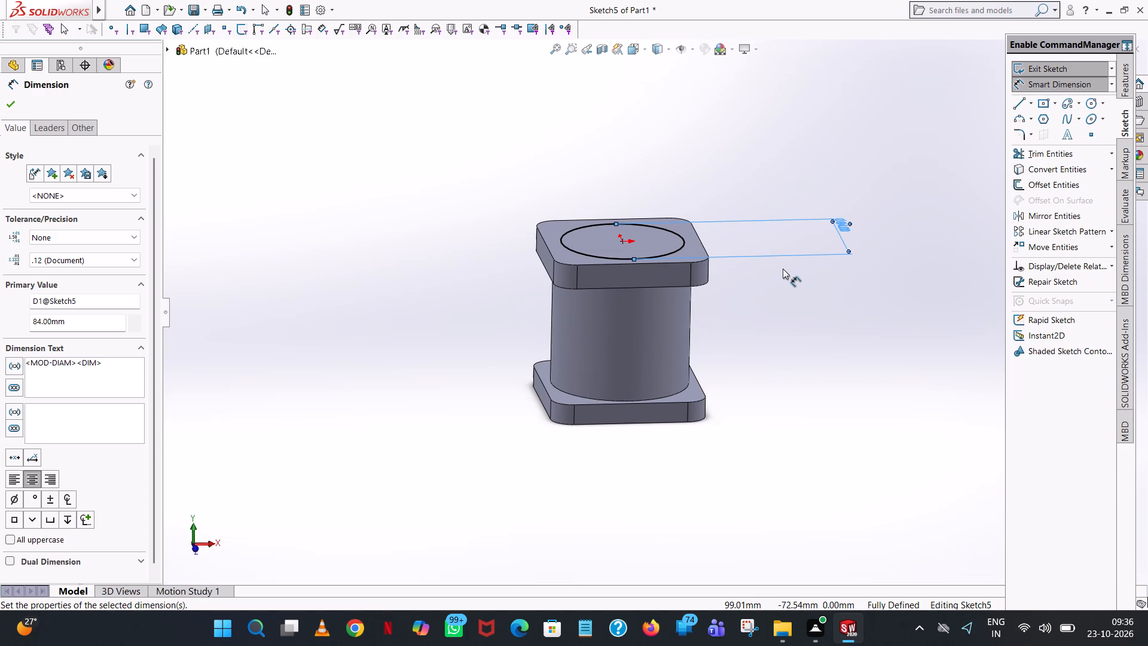
{"action": "left_click", "coordinate": [13, 102]}
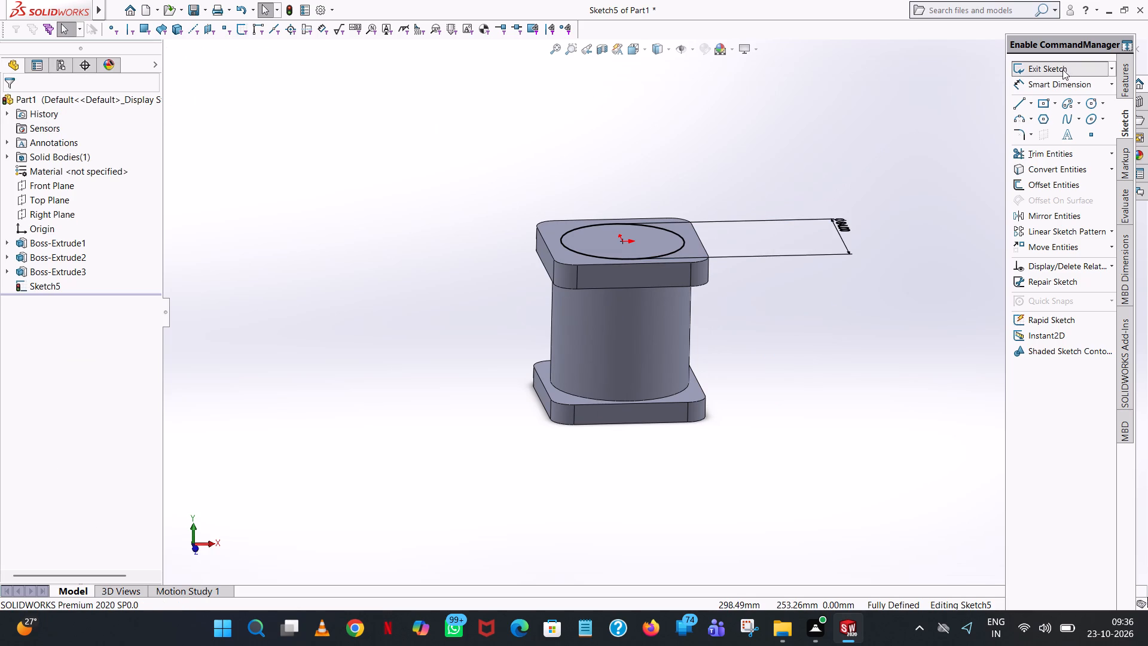
Extrude the circle upward from the upper plate as a 2 mm blind boss.
{"action": "left_click", "coordinate": [1123, 74]}
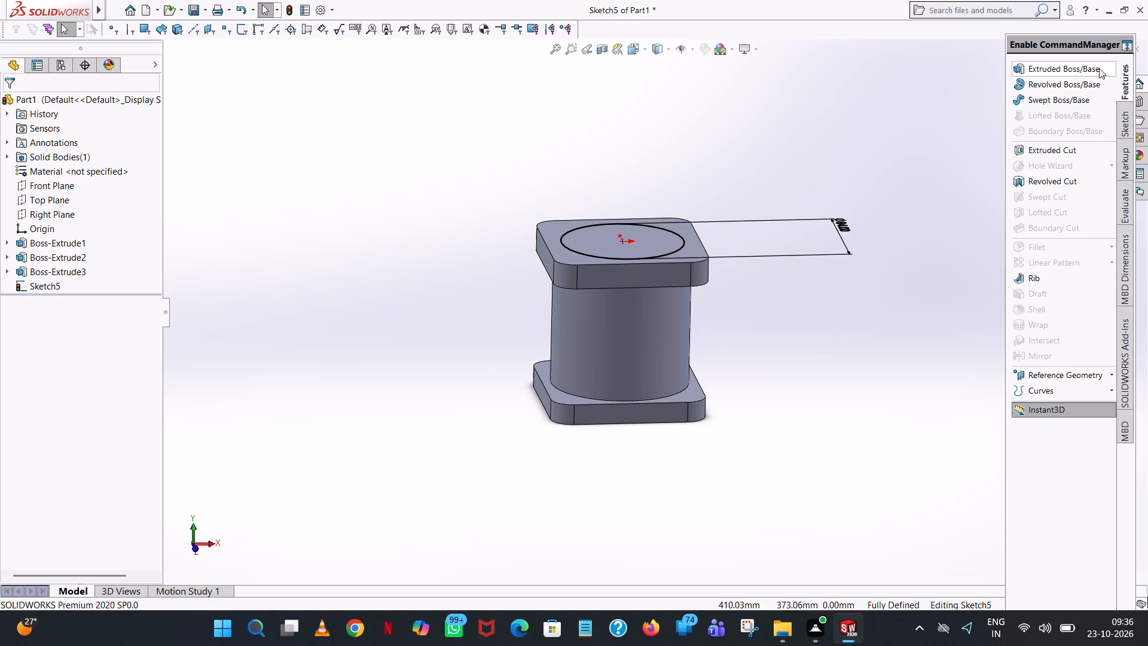
{"action": "left_click", "coordinate": [1099, 68]}
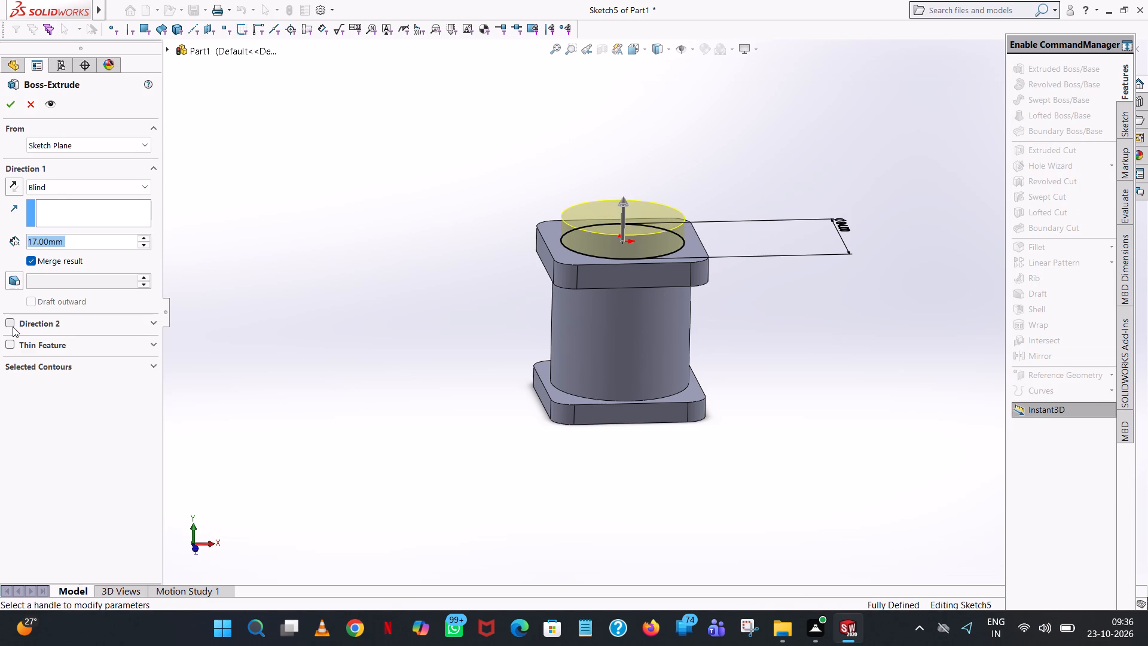
{"action": "key", "text": "2"}
{"action": "key", "text": "Return"}
{"action": "left_click", "coordinate": [16, 106]}
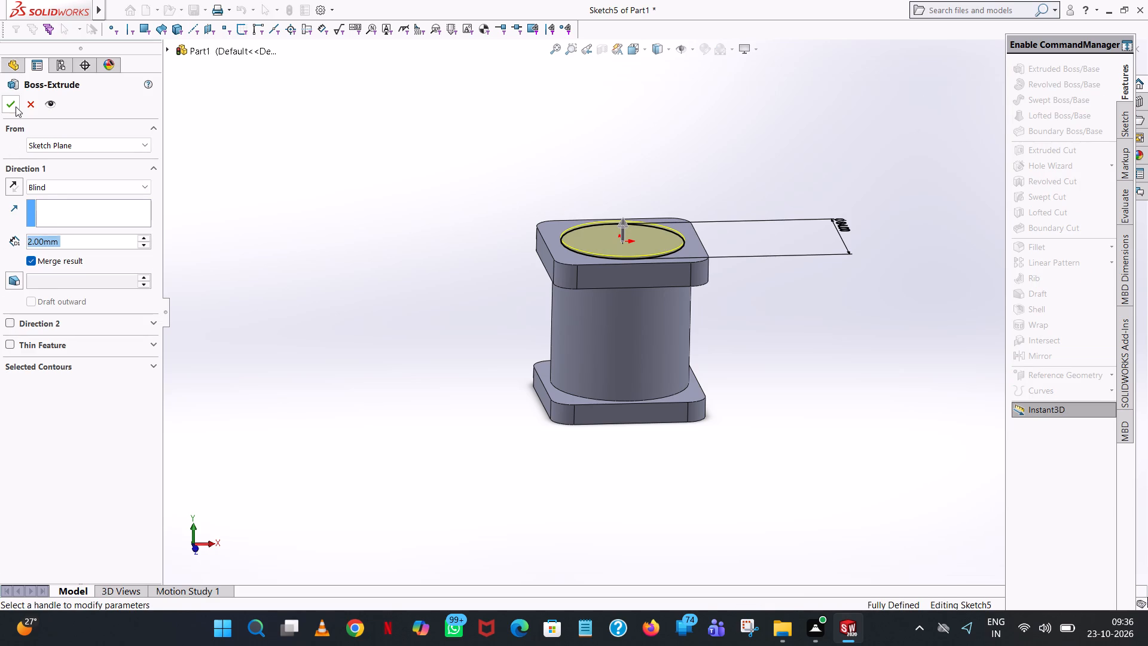
{"action": "left_click", "coordinate": [709, 148]}
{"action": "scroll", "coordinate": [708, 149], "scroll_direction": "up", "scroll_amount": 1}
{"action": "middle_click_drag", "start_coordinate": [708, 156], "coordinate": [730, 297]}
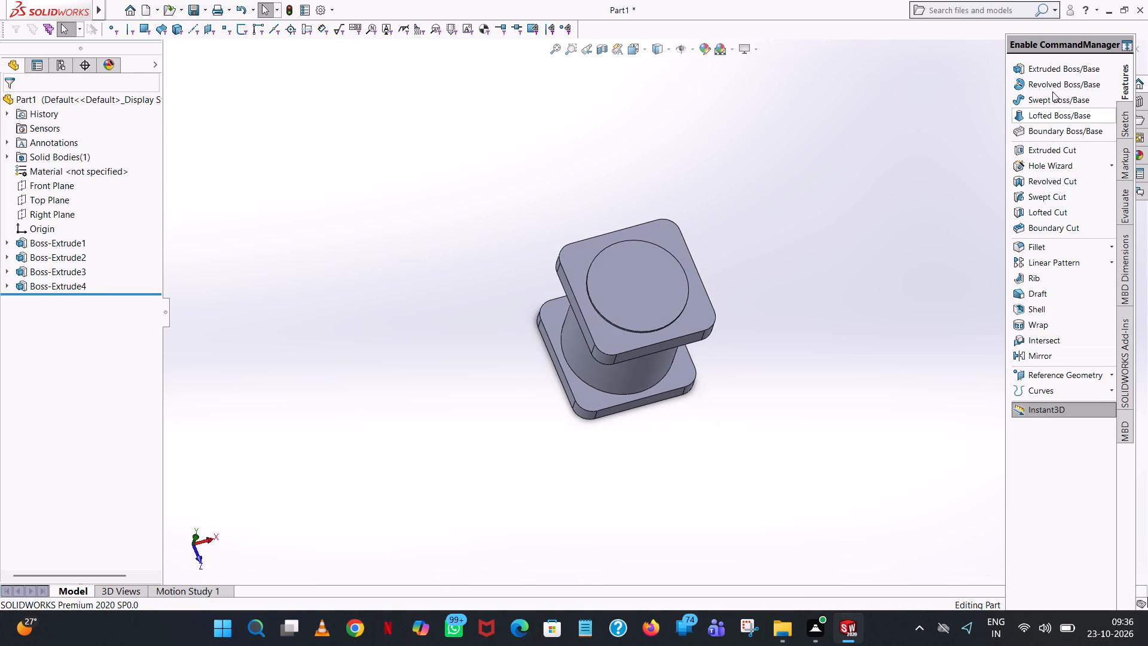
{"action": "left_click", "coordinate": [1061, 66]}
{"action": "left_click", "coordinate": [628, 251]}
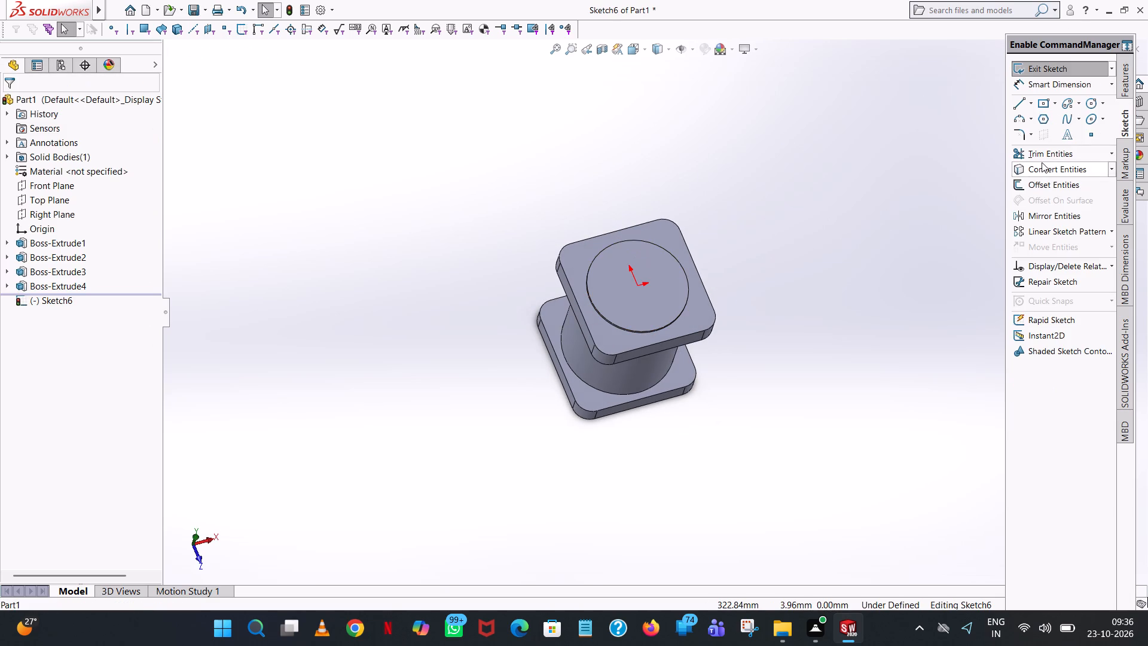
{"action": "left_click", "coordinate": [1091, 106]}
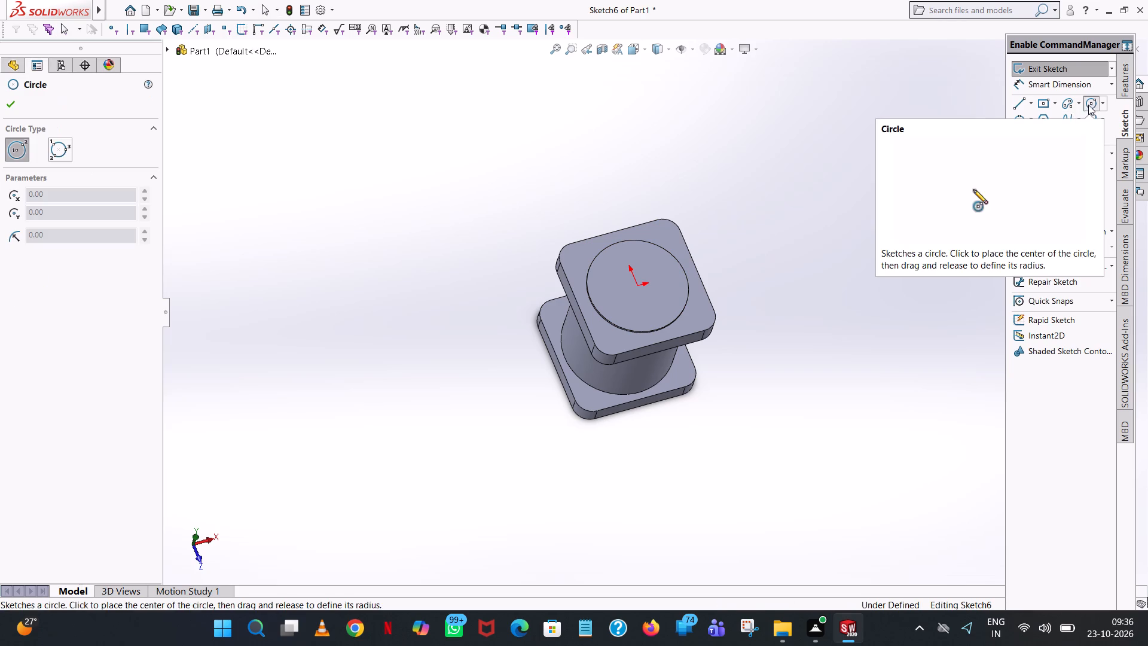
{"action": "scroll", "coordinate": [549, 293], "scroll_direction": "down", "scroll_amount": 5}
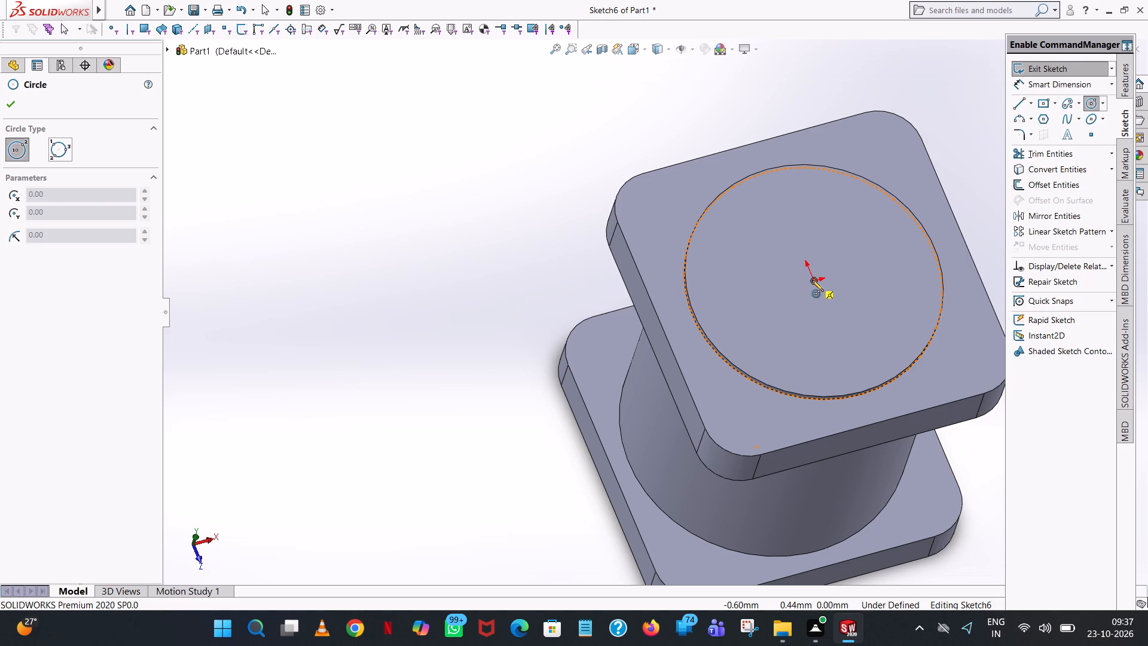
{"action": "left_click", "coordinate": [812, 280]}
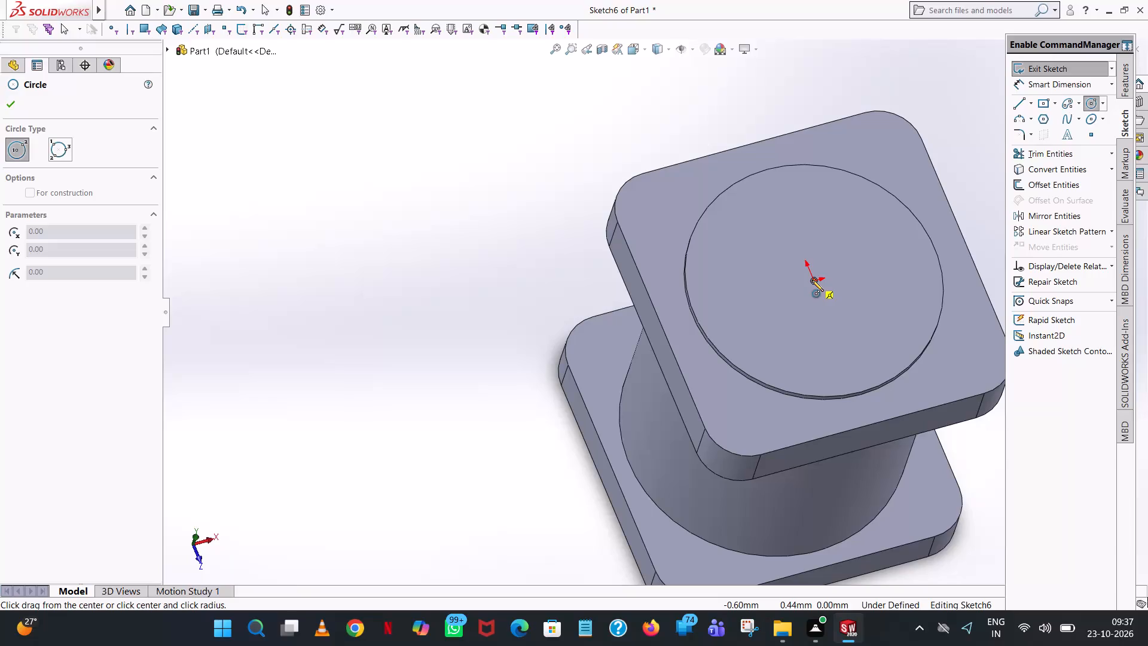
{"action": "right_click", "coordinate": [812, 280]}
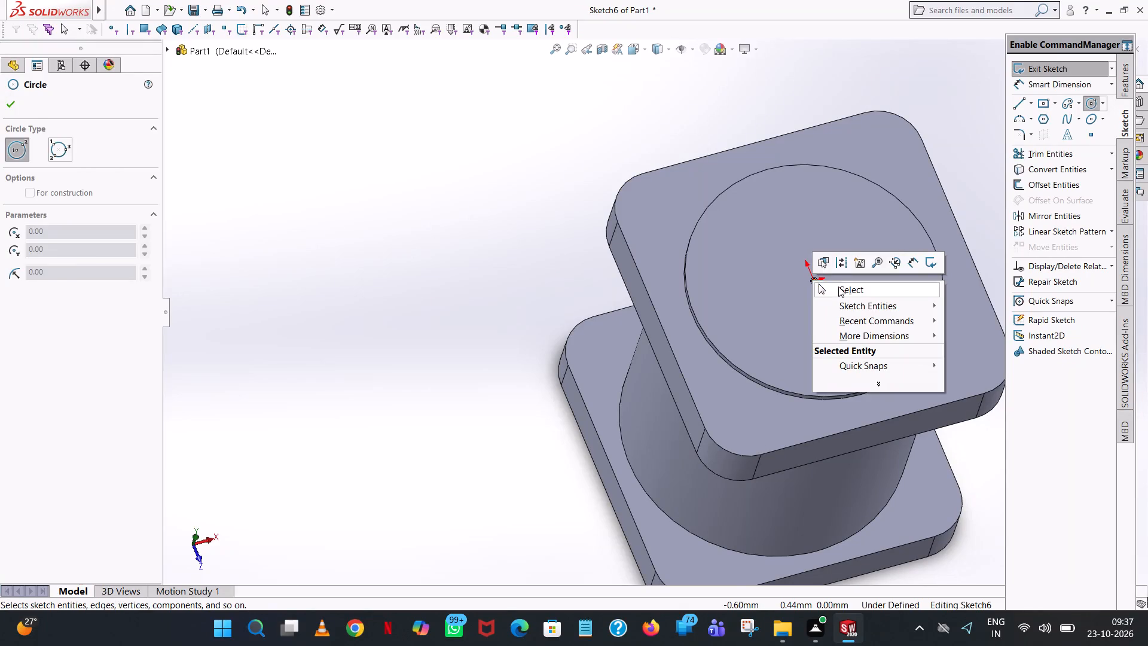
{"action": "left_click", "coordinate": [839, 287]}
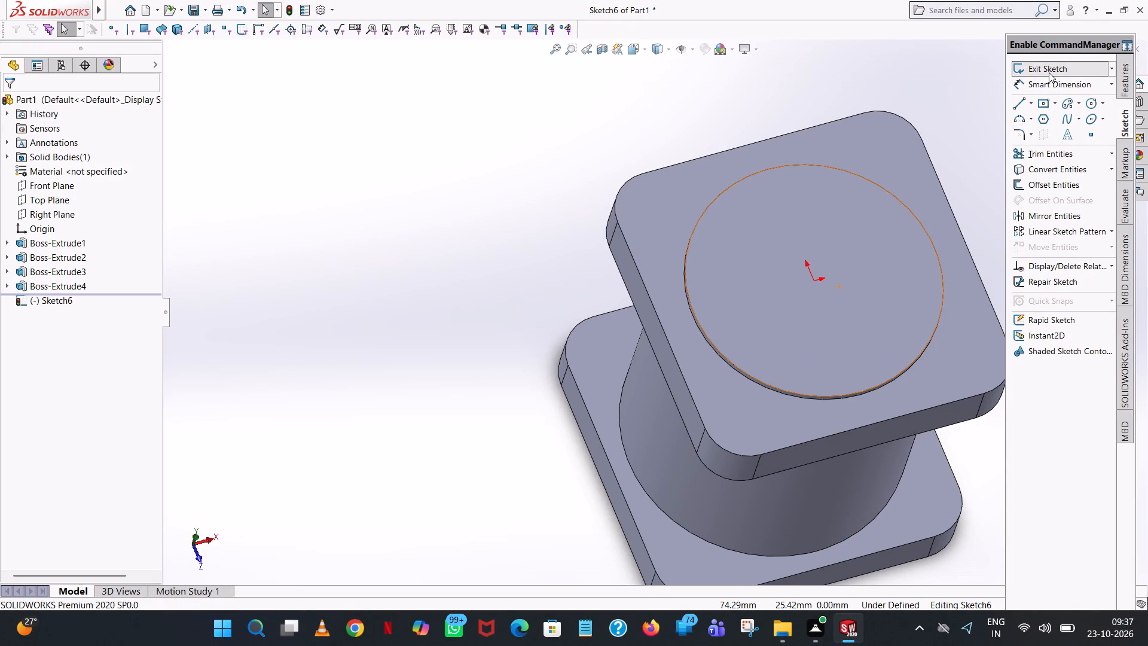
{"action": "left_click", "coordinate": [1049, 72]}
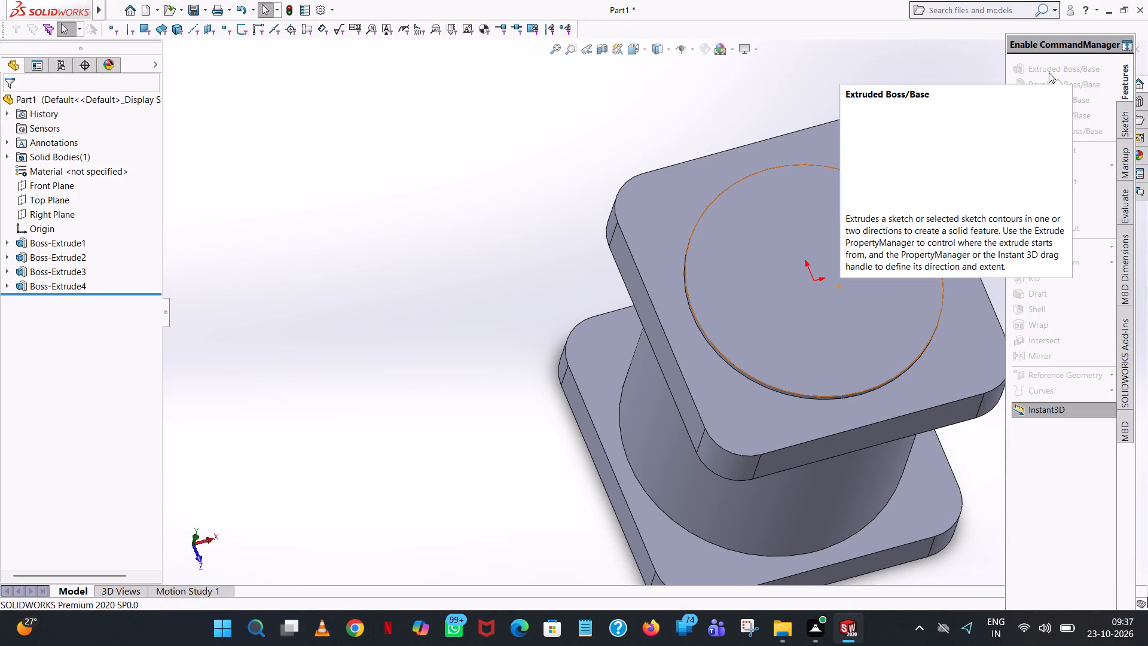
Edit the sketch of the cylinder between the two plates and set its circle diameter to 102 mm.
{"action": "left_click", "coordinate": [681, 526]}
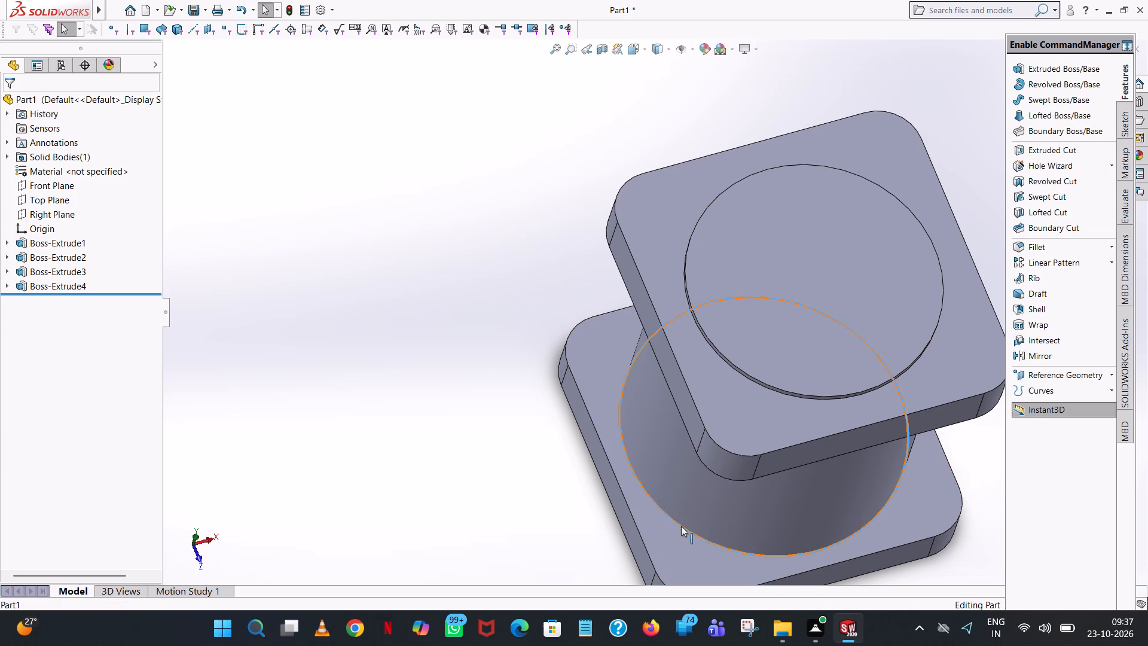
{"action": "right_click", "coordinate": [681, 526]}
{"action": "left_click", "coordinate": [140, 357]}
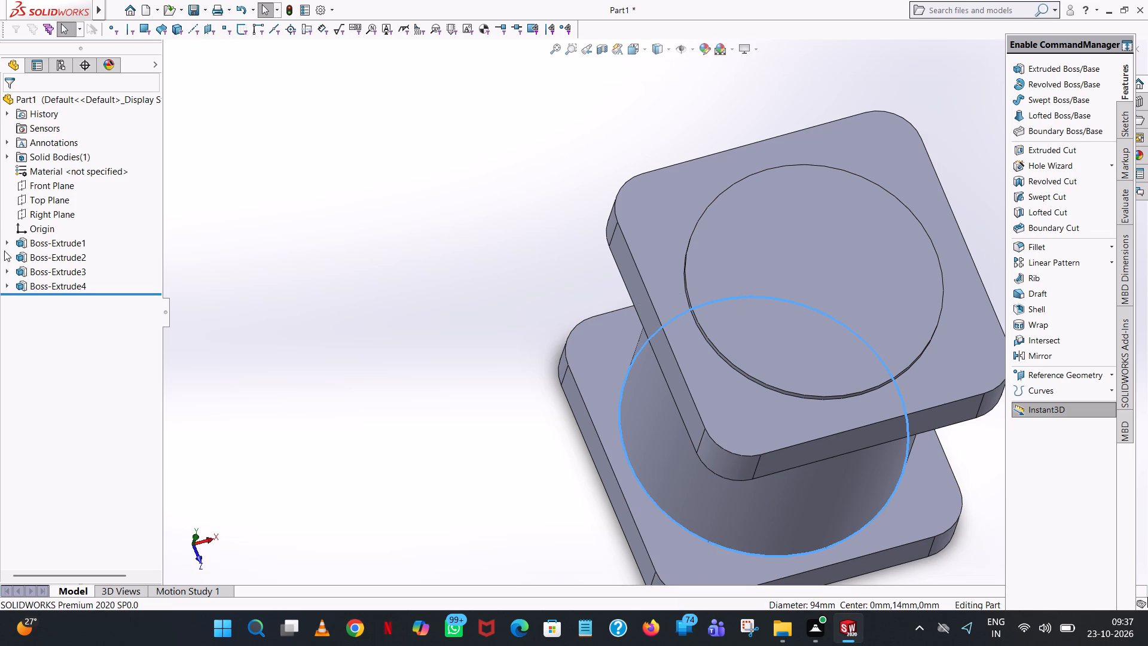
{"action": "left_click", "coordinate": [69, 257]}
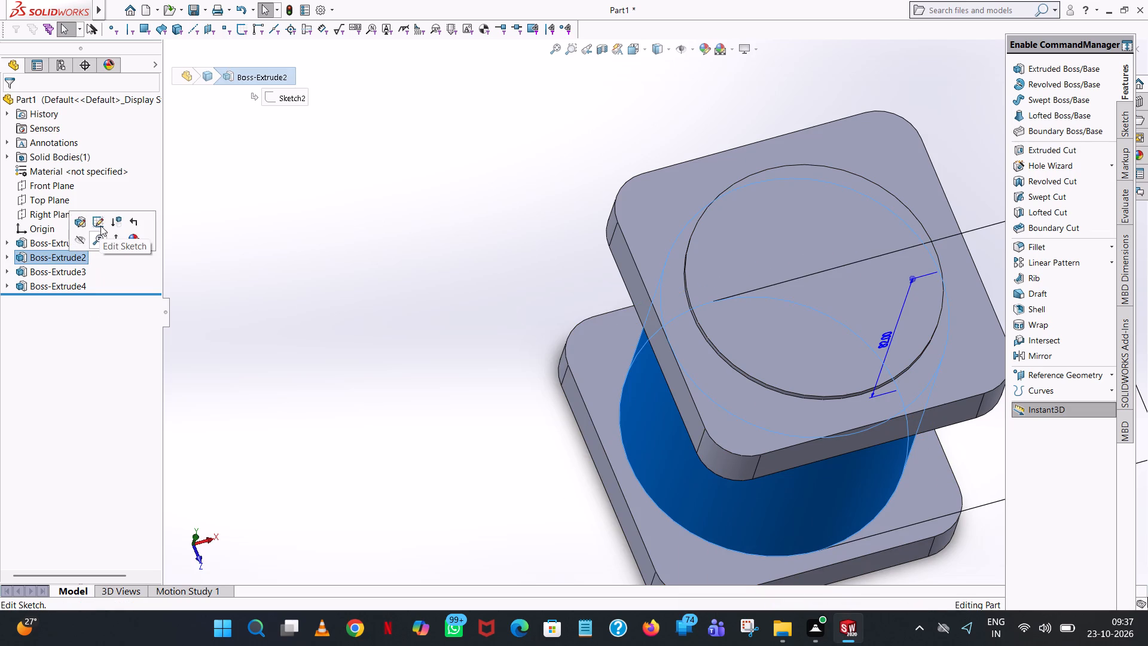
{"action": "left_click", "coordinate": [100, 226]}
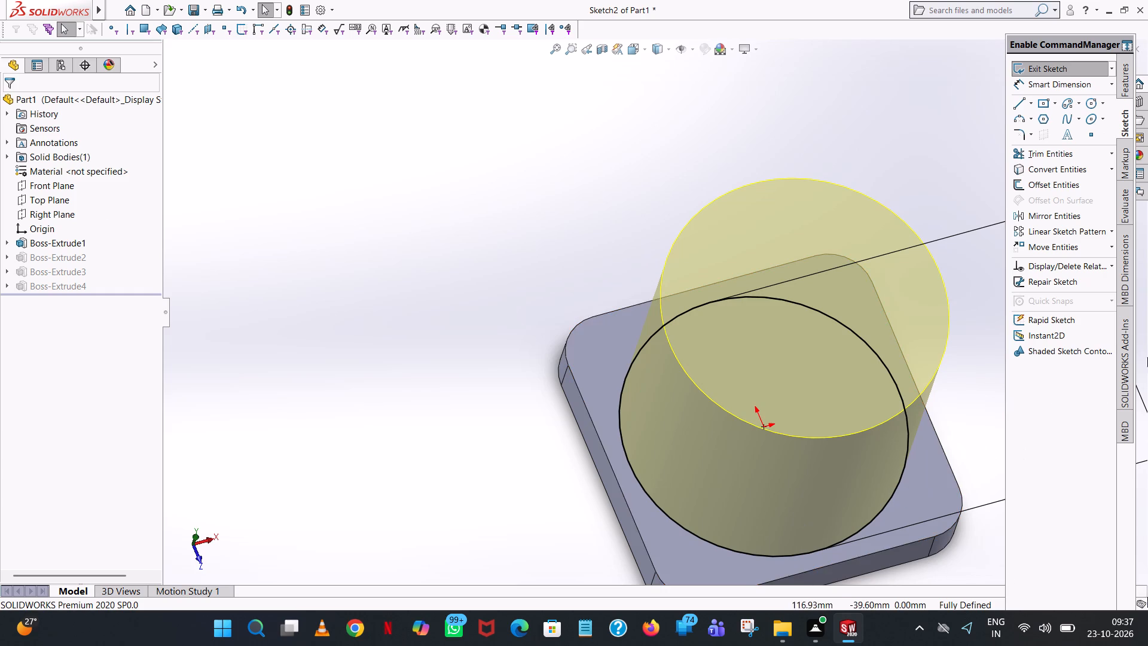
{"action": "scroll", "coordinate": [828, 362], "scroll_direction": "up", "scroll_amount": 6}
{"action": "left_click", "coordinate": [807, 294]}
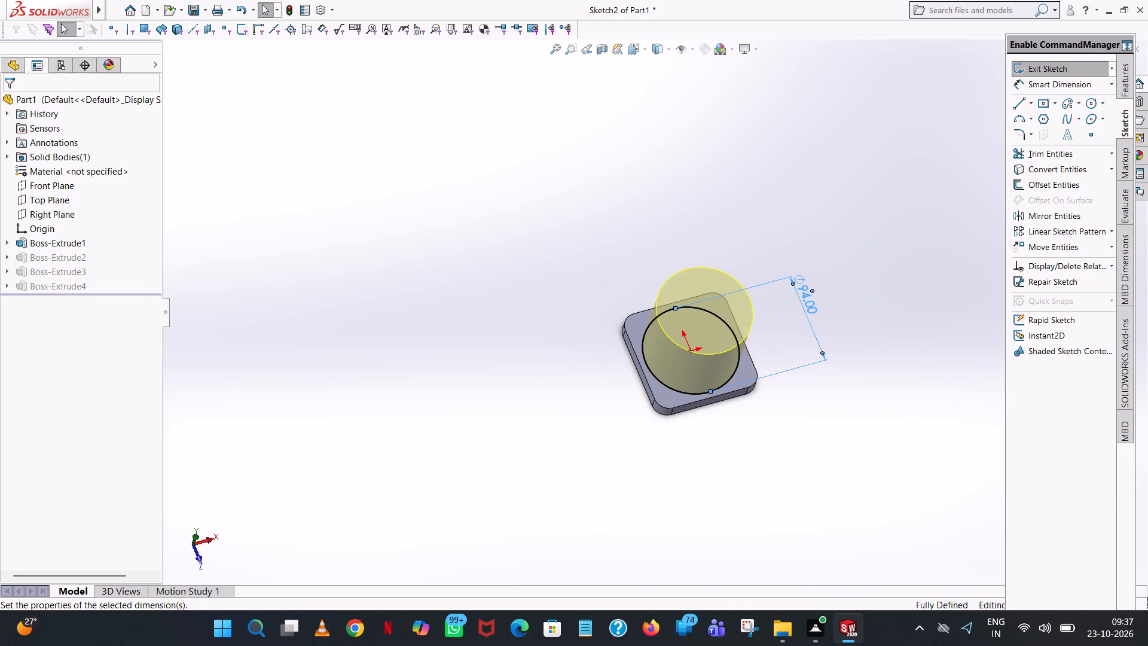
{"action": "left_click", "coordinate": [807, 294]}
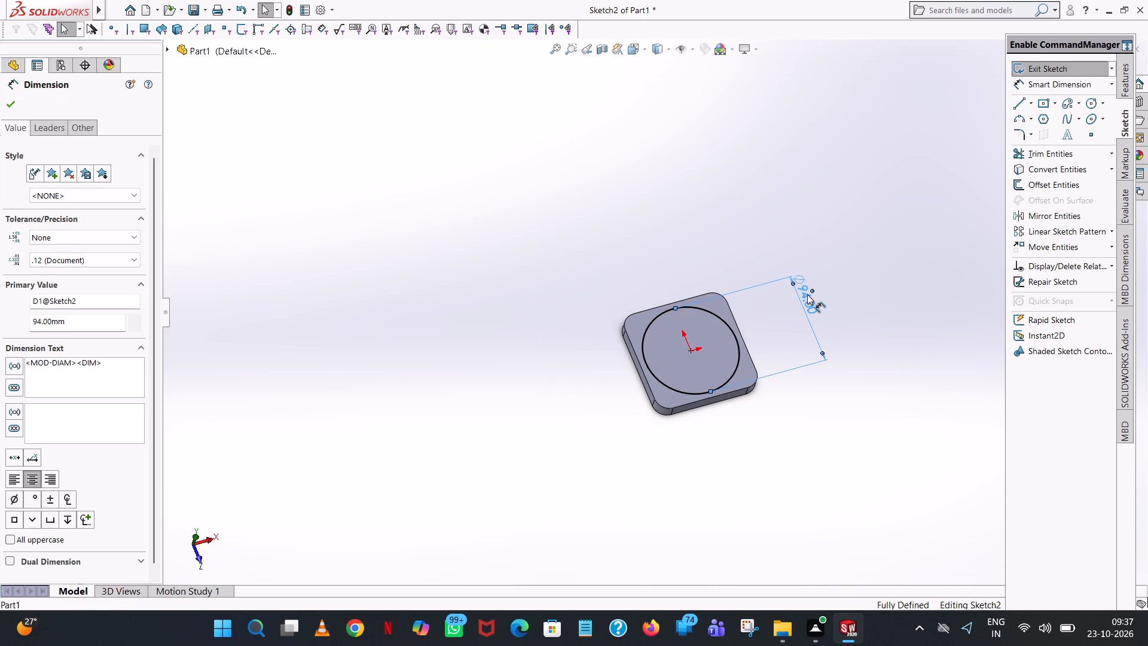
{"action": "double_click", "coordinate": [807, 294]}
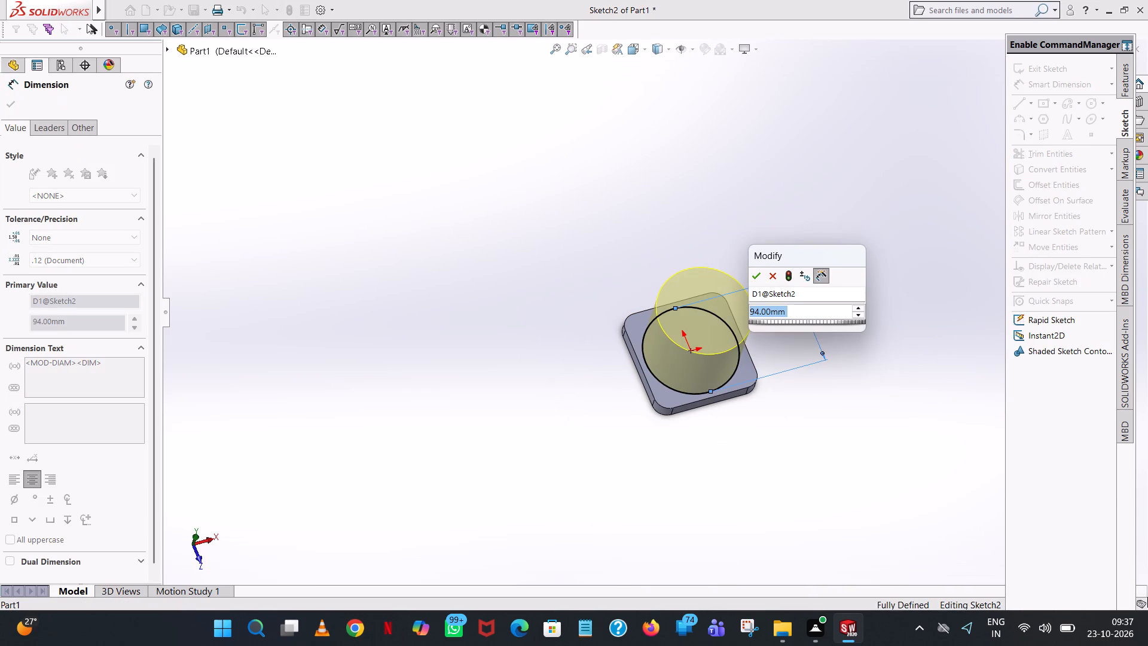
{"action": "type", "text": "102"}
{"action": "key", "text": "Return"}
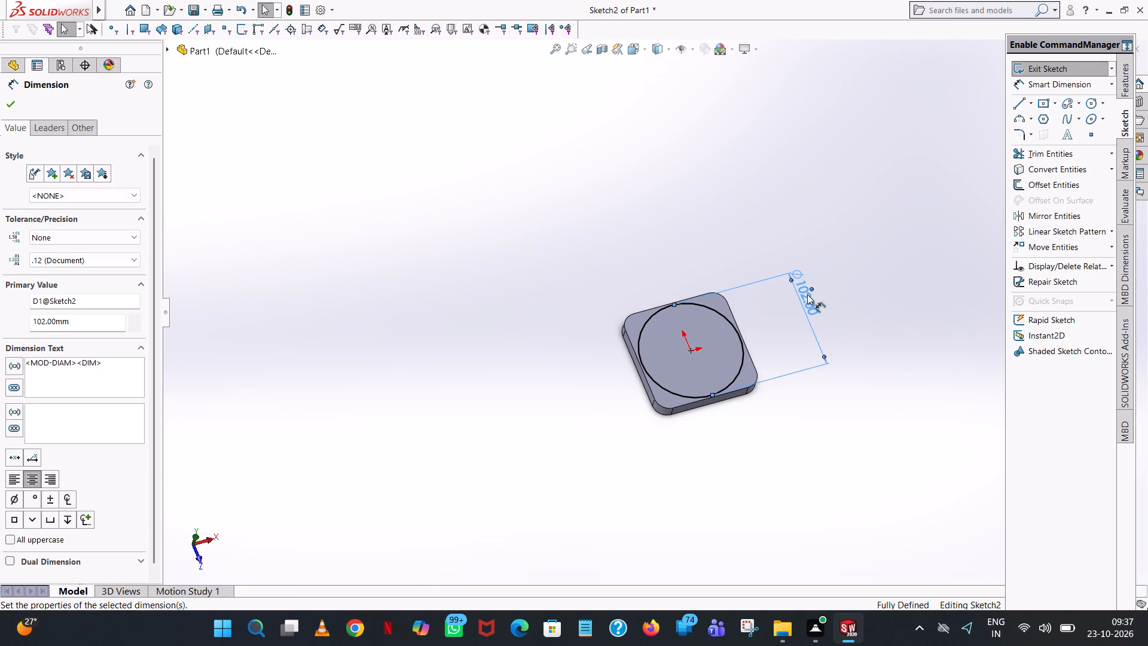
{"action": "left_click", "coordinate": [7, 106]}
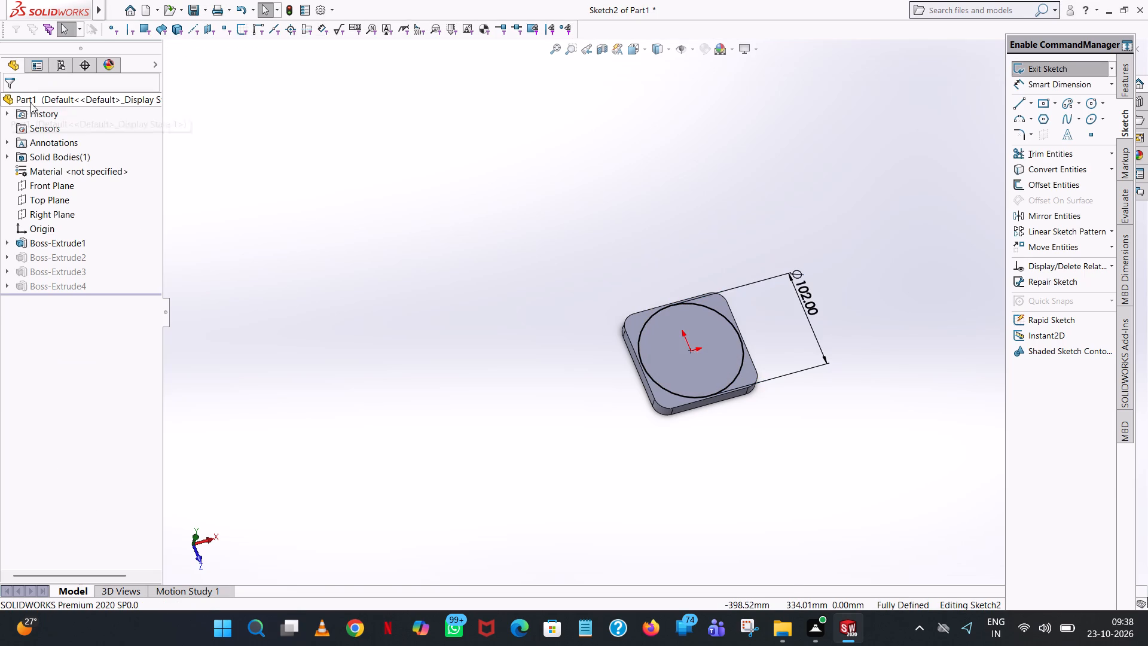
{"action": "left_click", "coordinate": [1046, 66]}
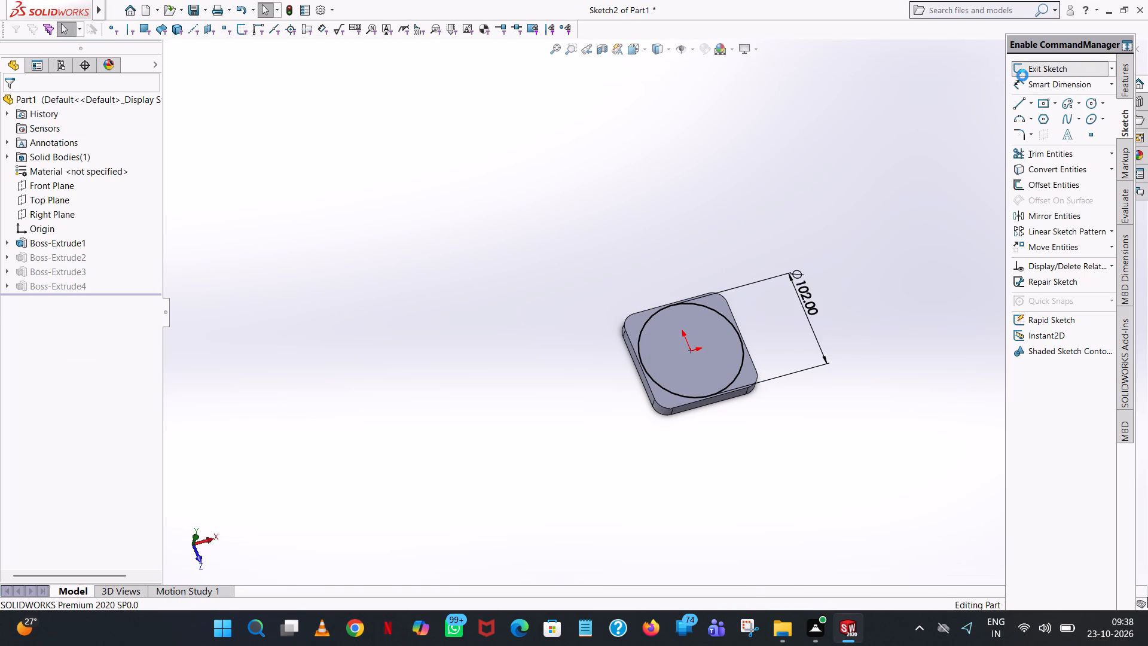
Examine the resized cylinder against the base and upper plate from several angles.
{"action": "scroll", "coordinate": [851, 321], "scroll_direction": "up", "scroll_amount": 1}
{"action": "middle_click_drag", "start_coordinate": [851, 321], "coordinate": [841, 244]}
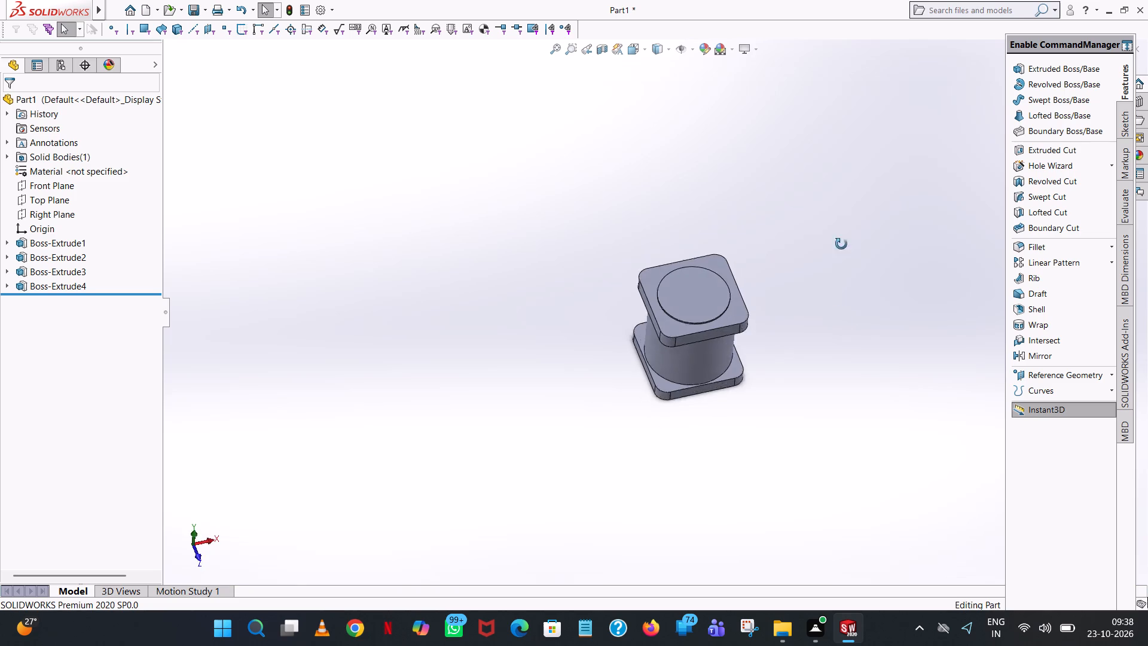
{"action": "middle_click_drag", "start_coordinate": [841, 244], "coordinate": [881, 190]}
{"action": "middle_click", "coordinate": [886, 209]}
{"action": "scroll", "coordinate": [729, 324], "scroll_direction": "down", "scroll_amount": 3}
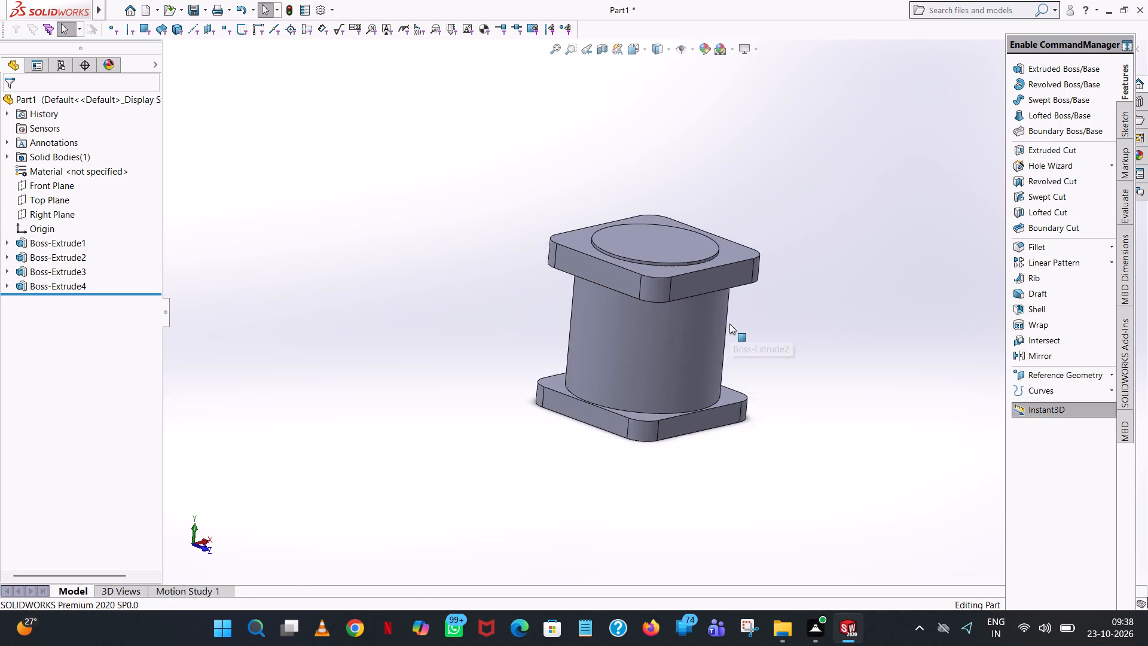
{"action": "scroll", "coordinate": [729, 324], "scroll_direction": "down", "scroll_amount": 3}
{"action": "scroll", "coordinate": [729, 324], "scroll_direction": "up", "scroll_amount": 3}
{"action": "middle_click_drag", "start_coordinate": [728, 333], "coordinate": [720, 405]}
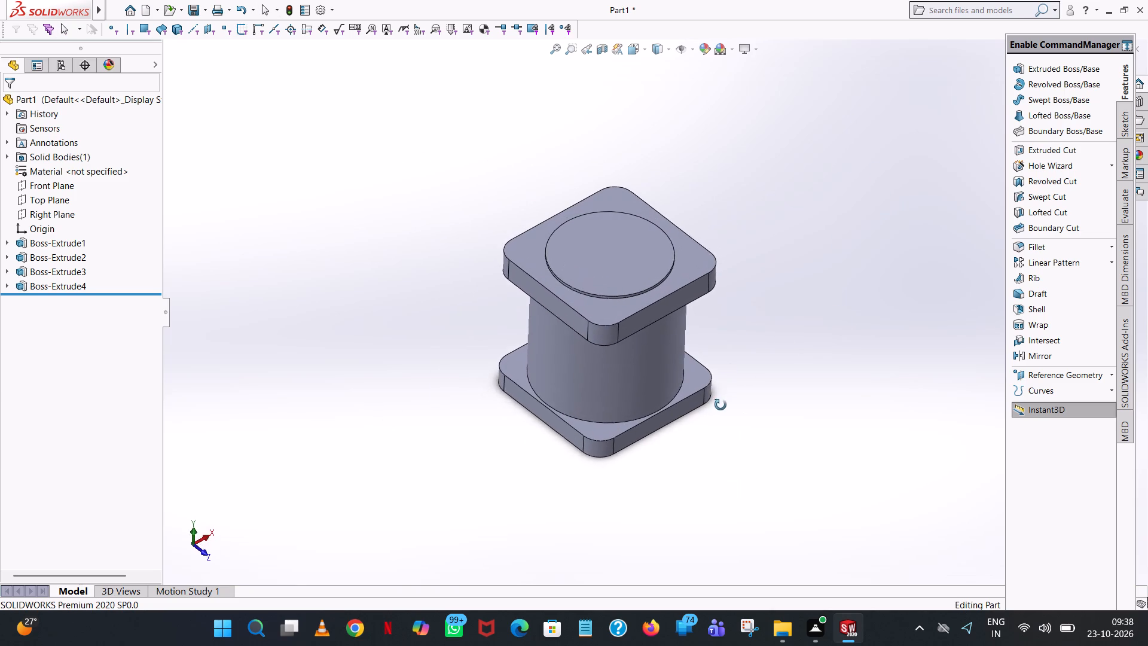
{"action": "middle_click_drag", "start_coordinate": [720, 405], "coordinate": [716, 422]}
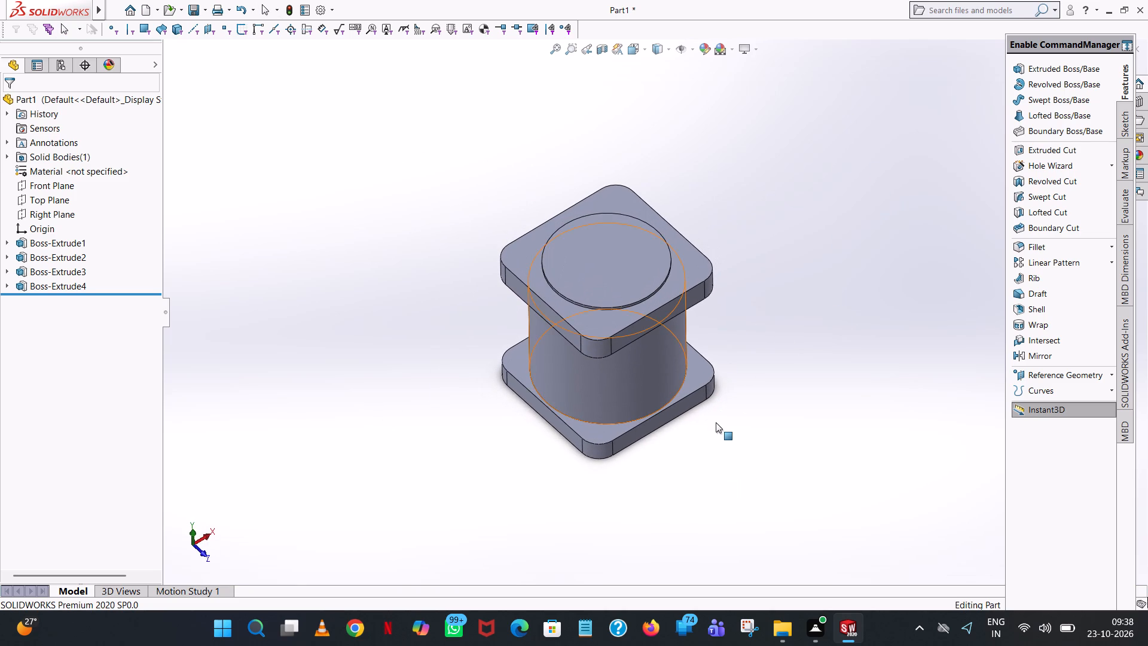
{"action": "scroll", "coordinate": [716, 422], "scroll_direction": "up", "scroll_amount": 1}
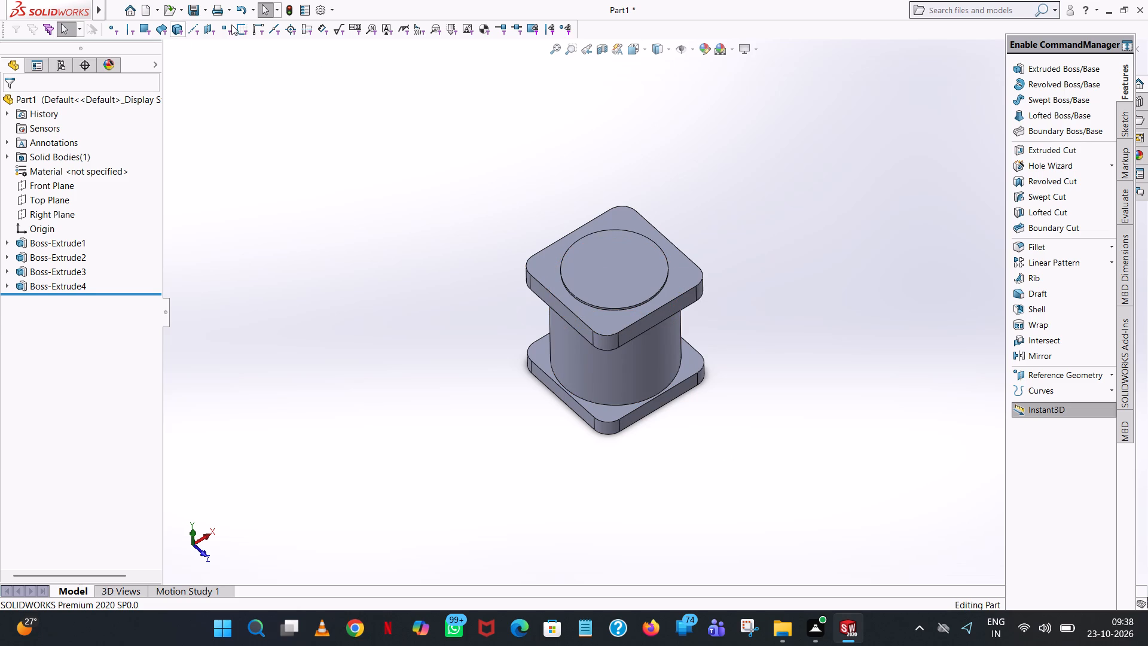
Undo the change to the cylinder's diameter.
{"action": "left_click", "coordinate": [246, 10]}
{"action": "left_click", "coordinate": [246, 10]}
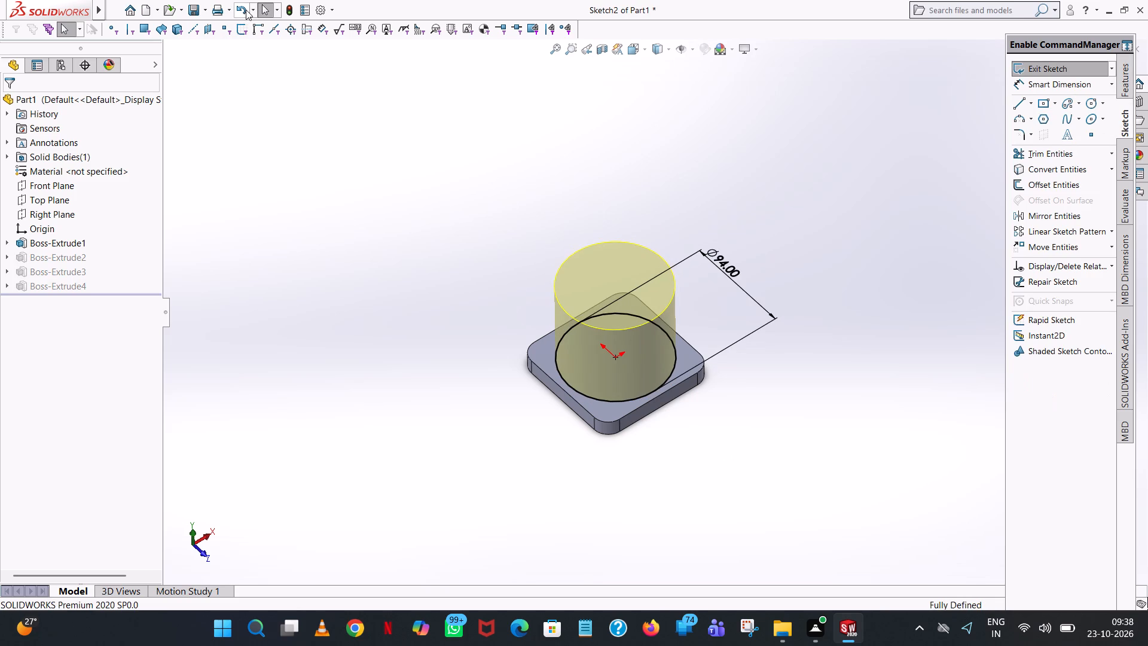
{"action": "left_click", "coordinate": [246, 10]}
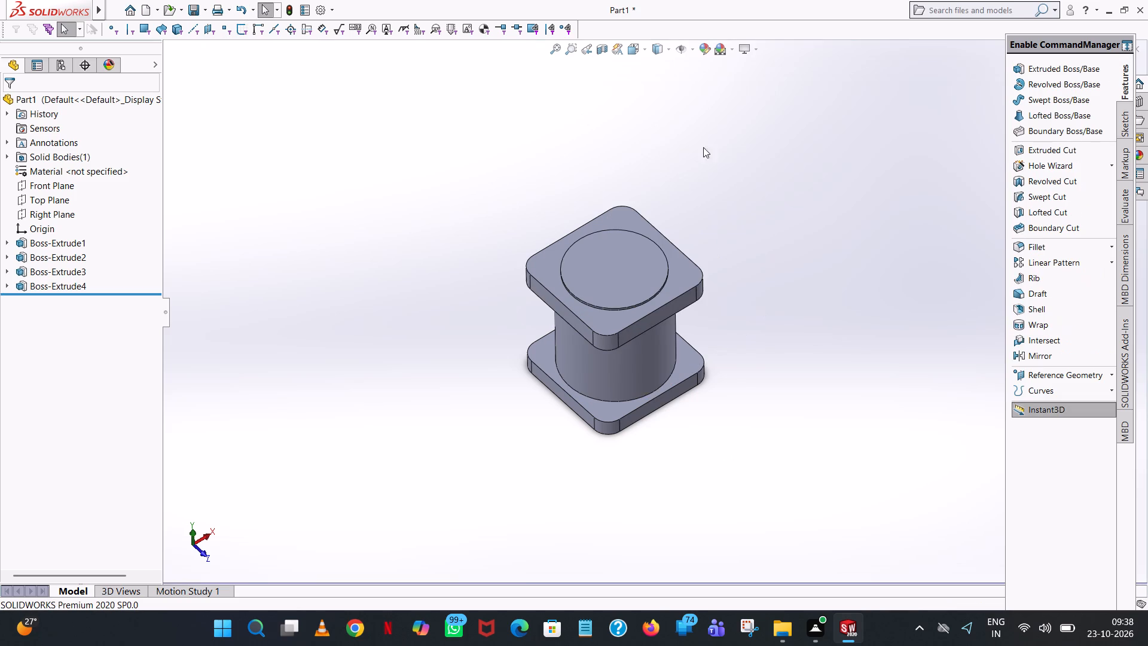
Undo the 2 mm circular boss extrusion on the upper plate, going back to its circle sketch.
{"action": "left_click", "coordinate": [741, 161]}
{"action": "middle_click_drag", "start_coordinate": [744, 183], "coordinate": [770, 343]}
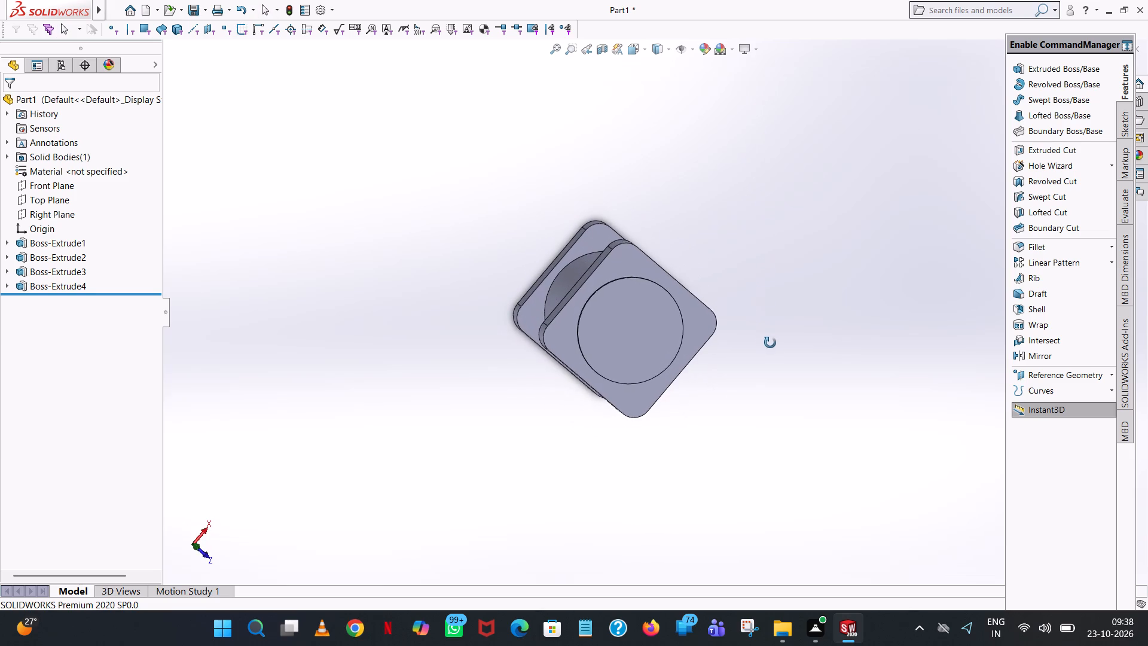
{"action": "middle_click_drag", "start_coordinate": [770, 343], "coordinate": [771, 343]}
{"action": "left_click", "coordinate": [237, 9]}
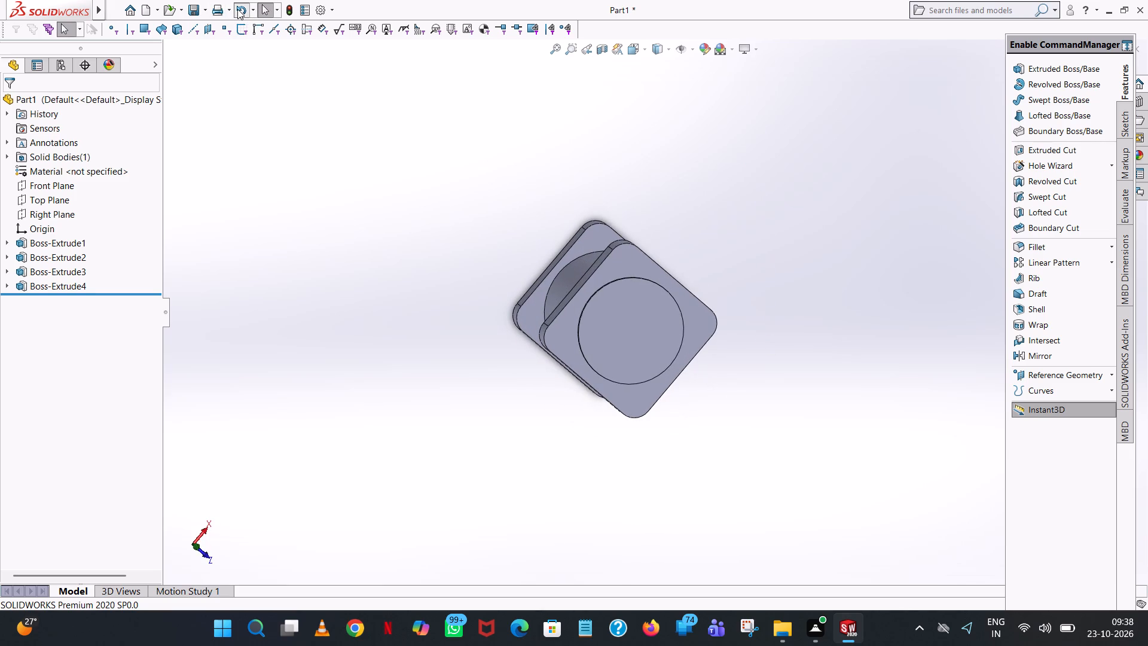
{"action": "left_click", "coordinate": [237, 8]}
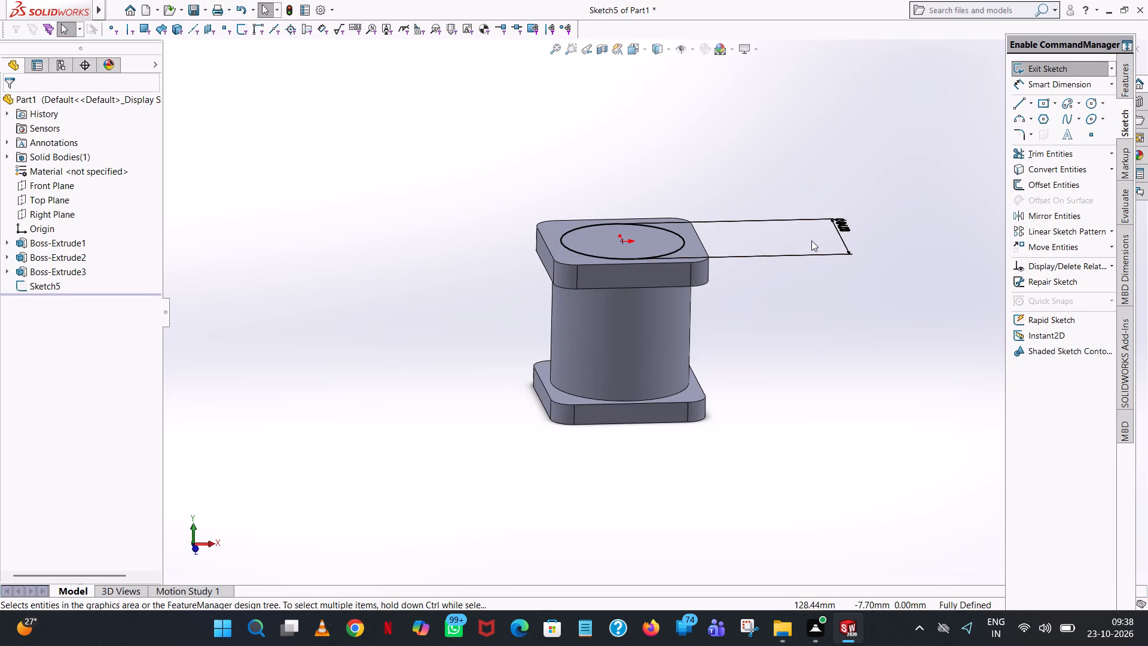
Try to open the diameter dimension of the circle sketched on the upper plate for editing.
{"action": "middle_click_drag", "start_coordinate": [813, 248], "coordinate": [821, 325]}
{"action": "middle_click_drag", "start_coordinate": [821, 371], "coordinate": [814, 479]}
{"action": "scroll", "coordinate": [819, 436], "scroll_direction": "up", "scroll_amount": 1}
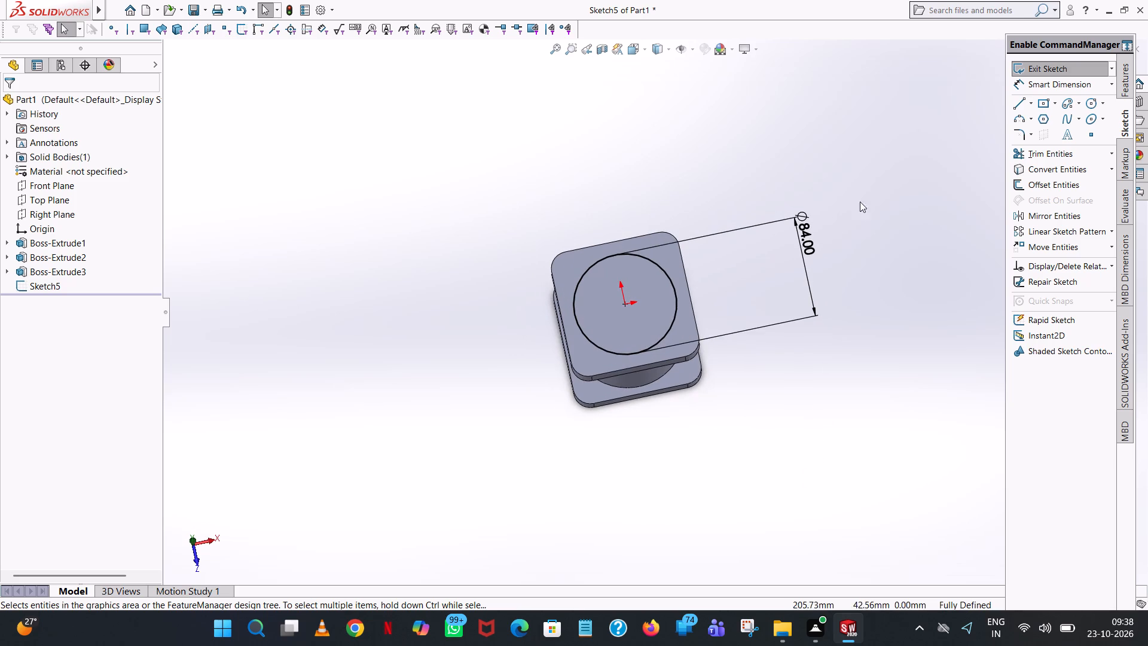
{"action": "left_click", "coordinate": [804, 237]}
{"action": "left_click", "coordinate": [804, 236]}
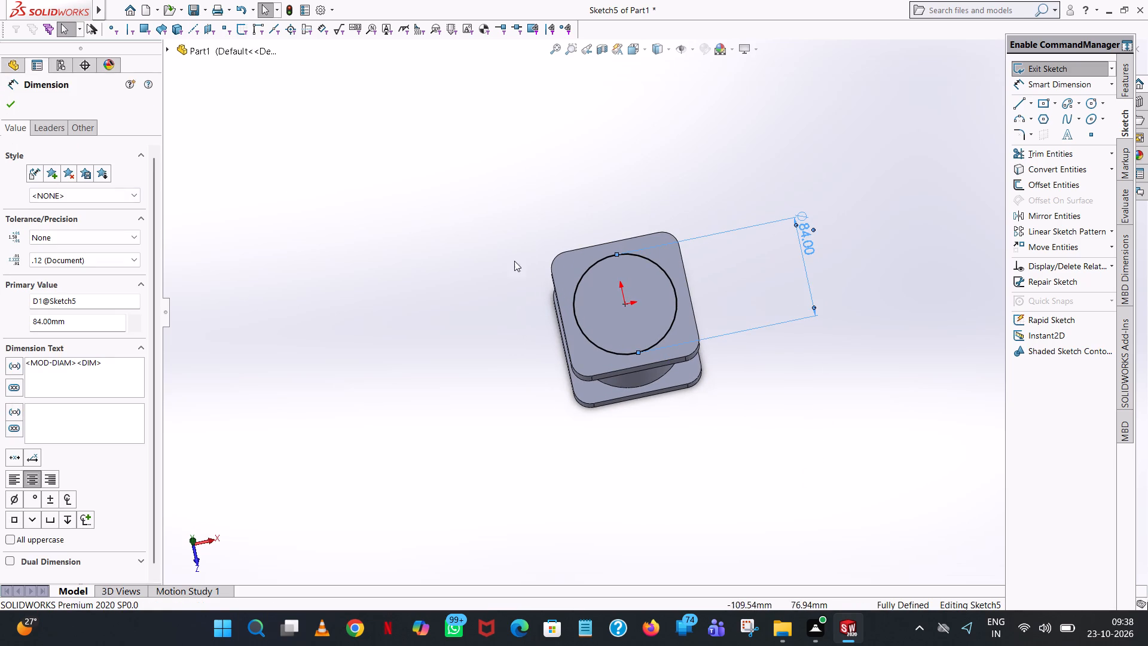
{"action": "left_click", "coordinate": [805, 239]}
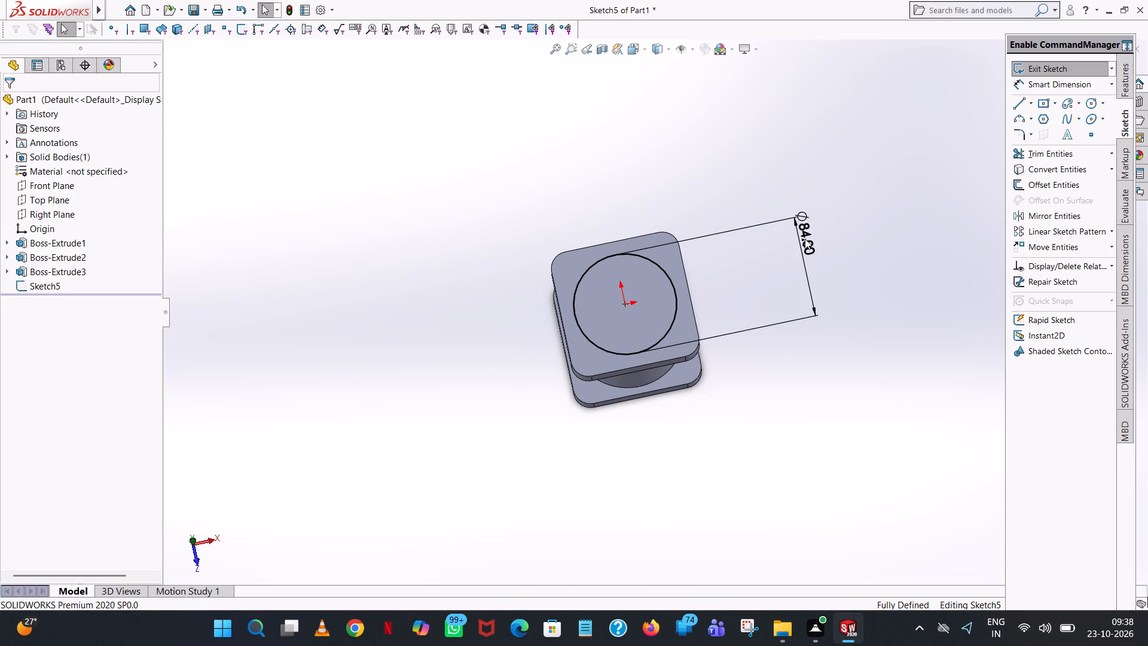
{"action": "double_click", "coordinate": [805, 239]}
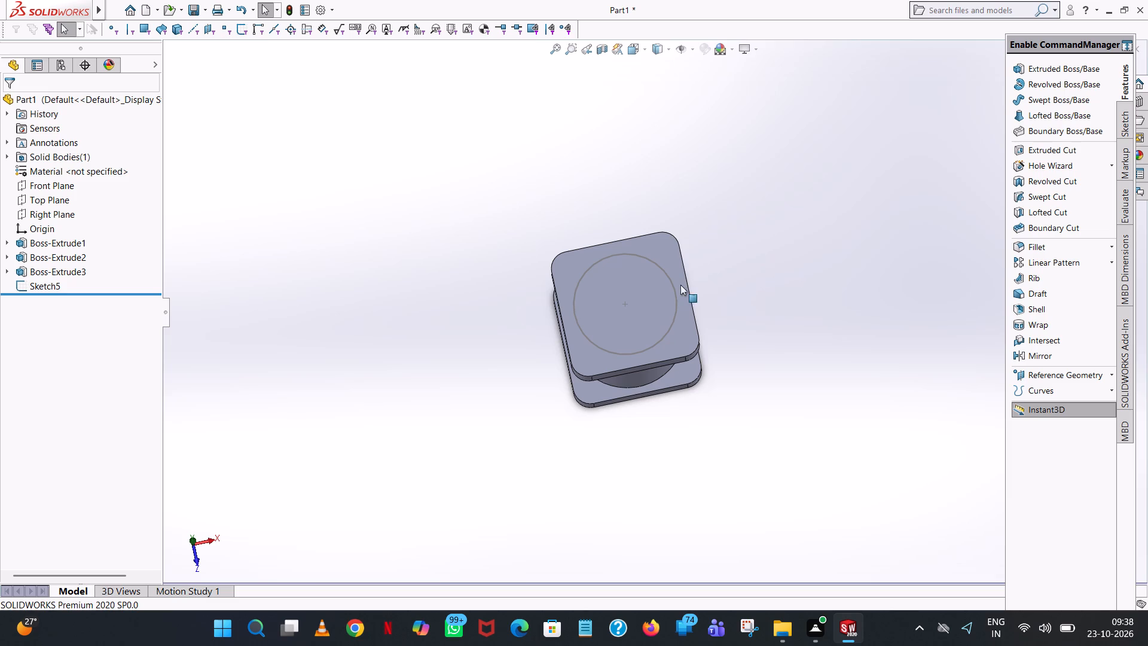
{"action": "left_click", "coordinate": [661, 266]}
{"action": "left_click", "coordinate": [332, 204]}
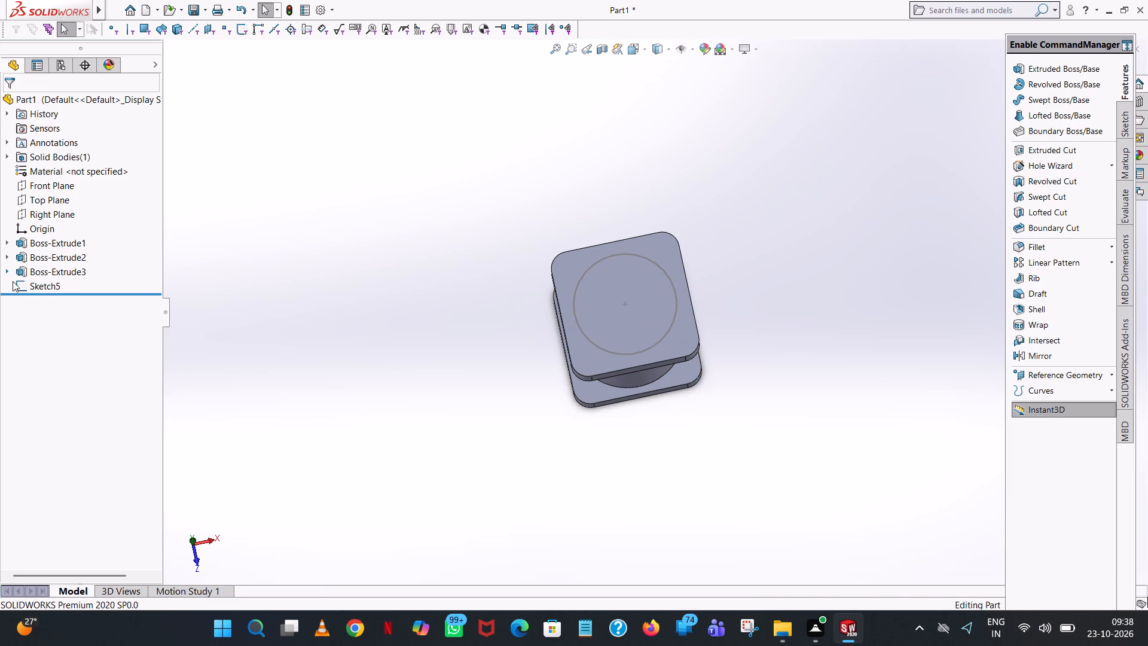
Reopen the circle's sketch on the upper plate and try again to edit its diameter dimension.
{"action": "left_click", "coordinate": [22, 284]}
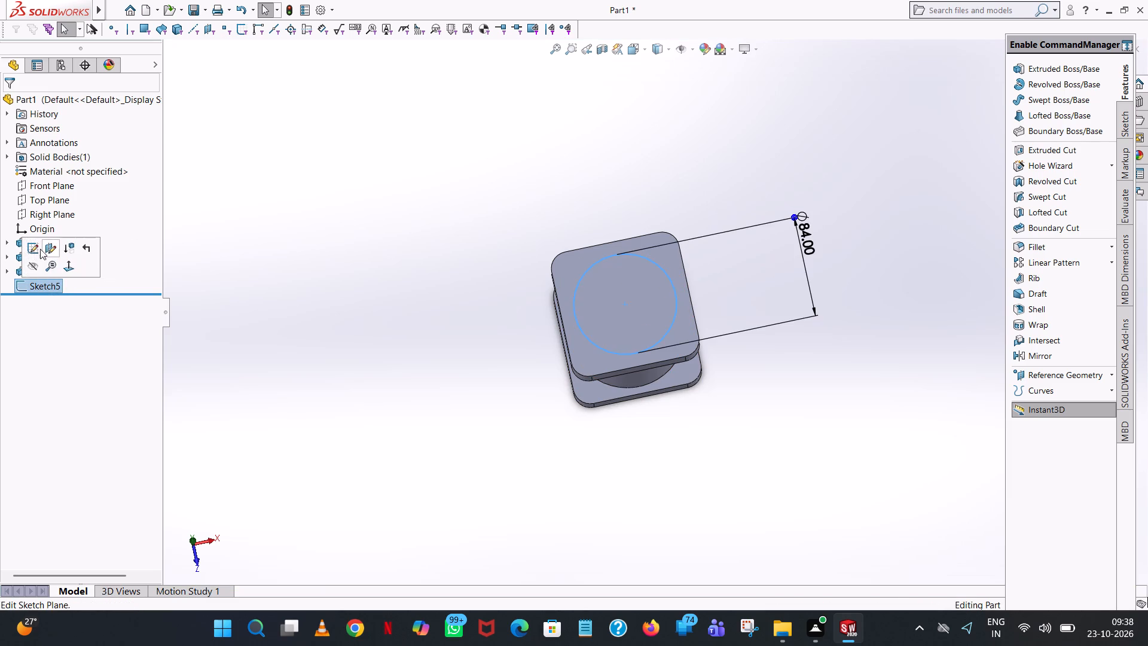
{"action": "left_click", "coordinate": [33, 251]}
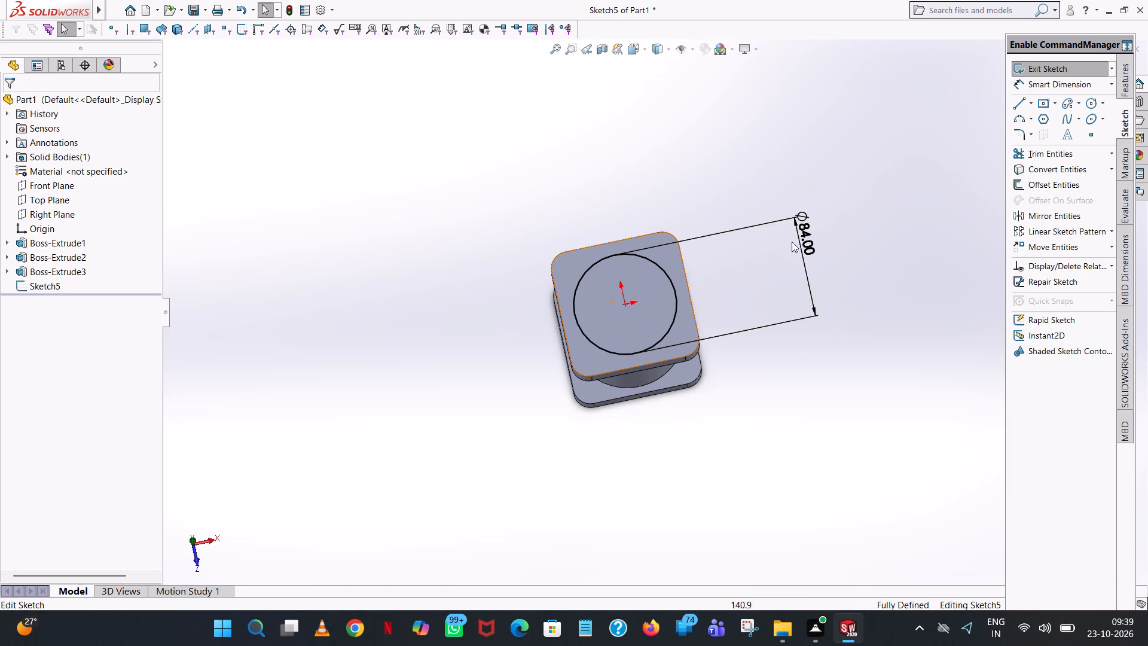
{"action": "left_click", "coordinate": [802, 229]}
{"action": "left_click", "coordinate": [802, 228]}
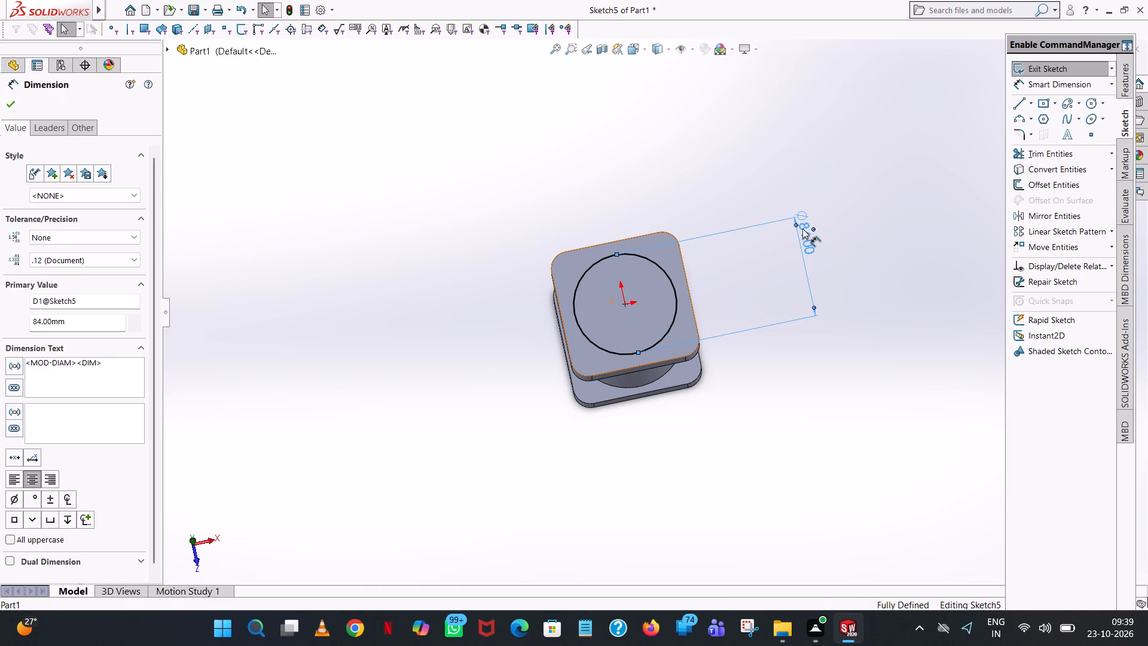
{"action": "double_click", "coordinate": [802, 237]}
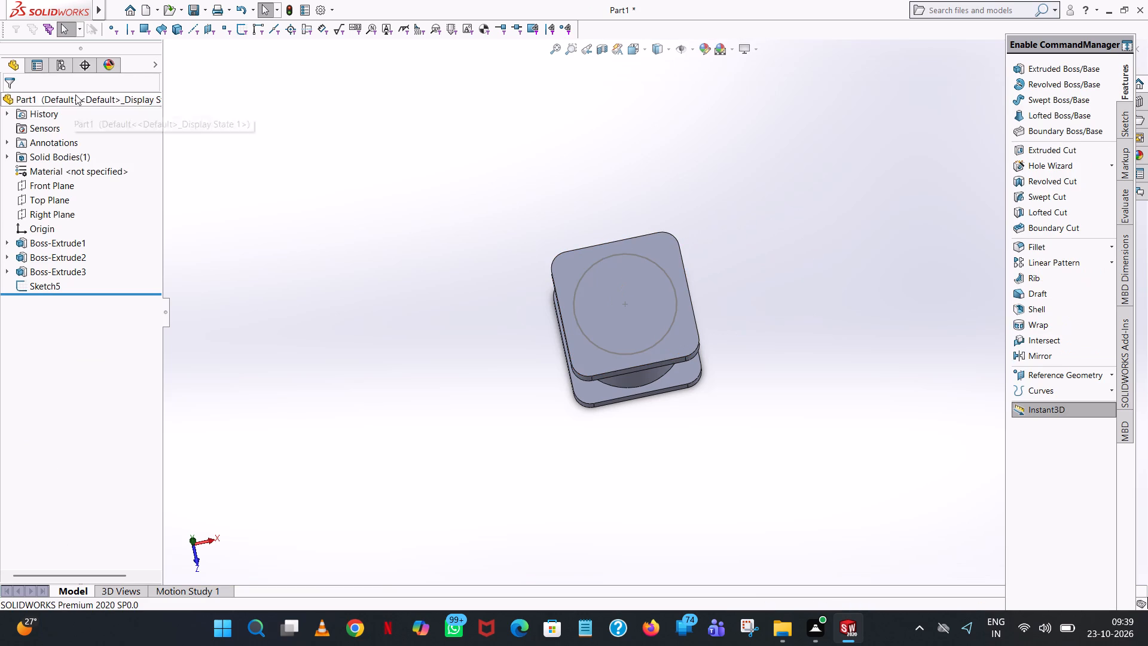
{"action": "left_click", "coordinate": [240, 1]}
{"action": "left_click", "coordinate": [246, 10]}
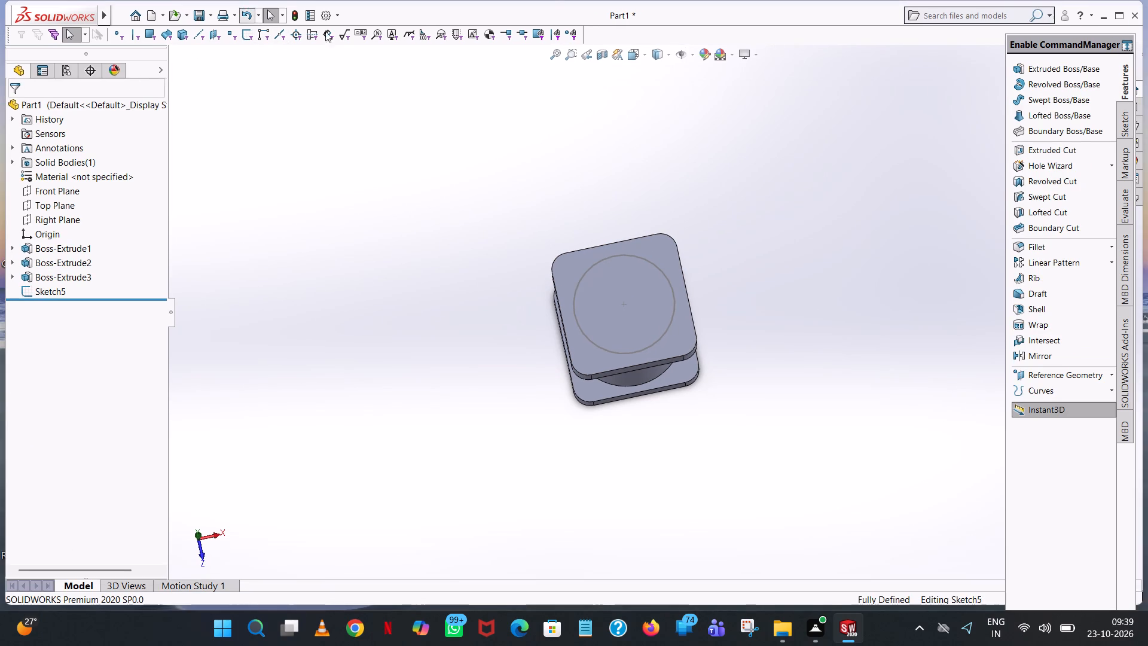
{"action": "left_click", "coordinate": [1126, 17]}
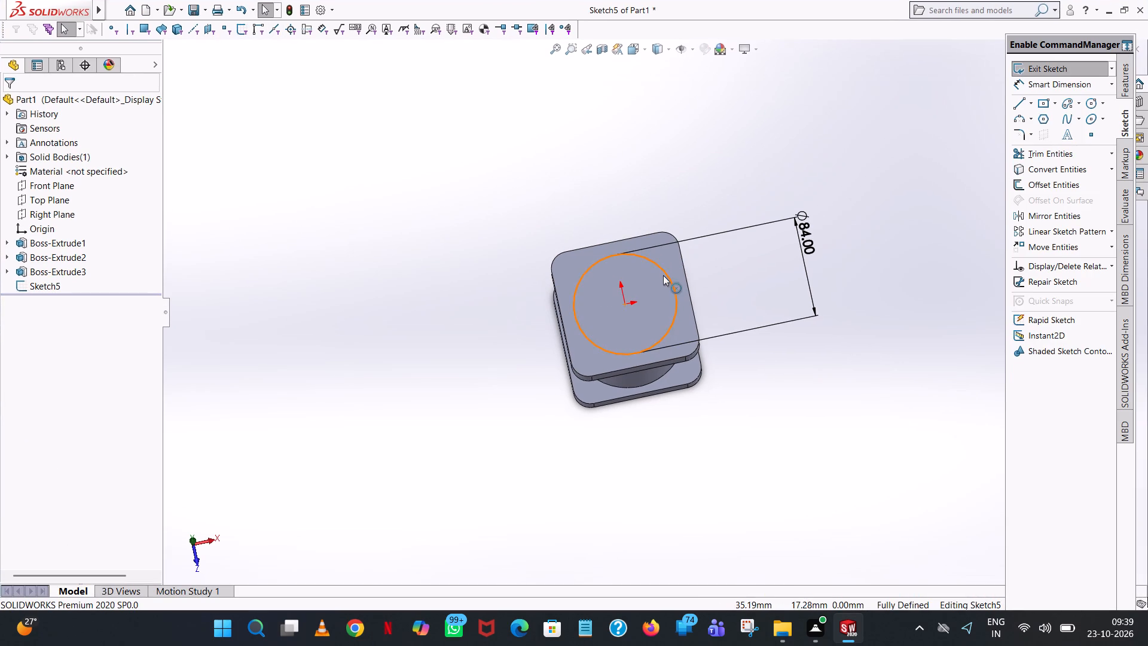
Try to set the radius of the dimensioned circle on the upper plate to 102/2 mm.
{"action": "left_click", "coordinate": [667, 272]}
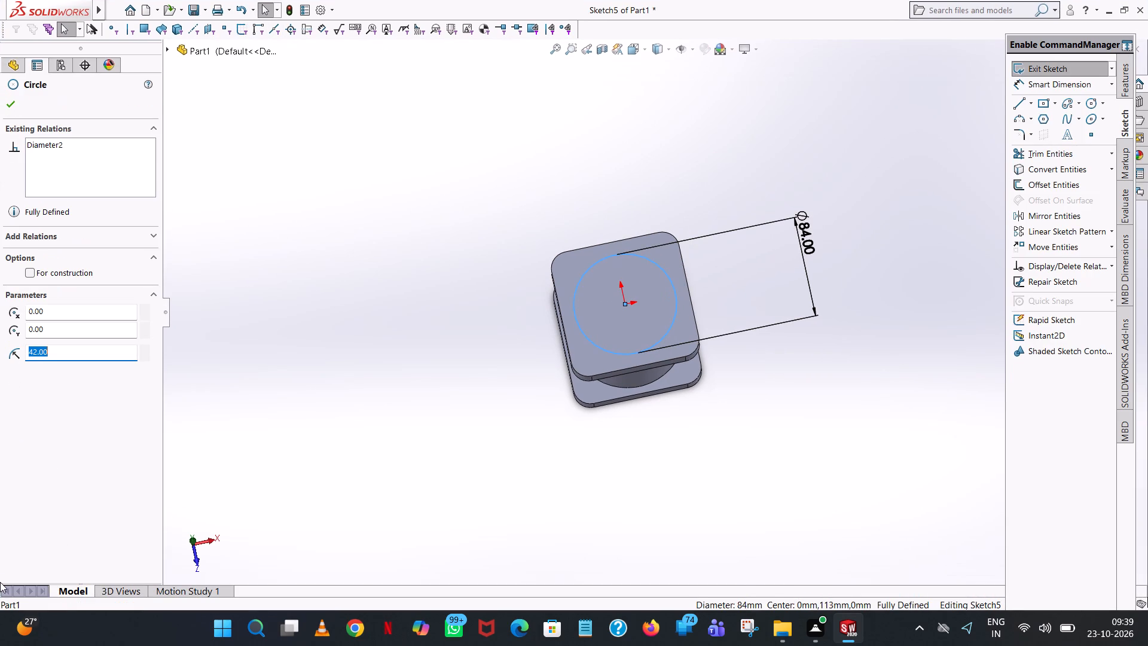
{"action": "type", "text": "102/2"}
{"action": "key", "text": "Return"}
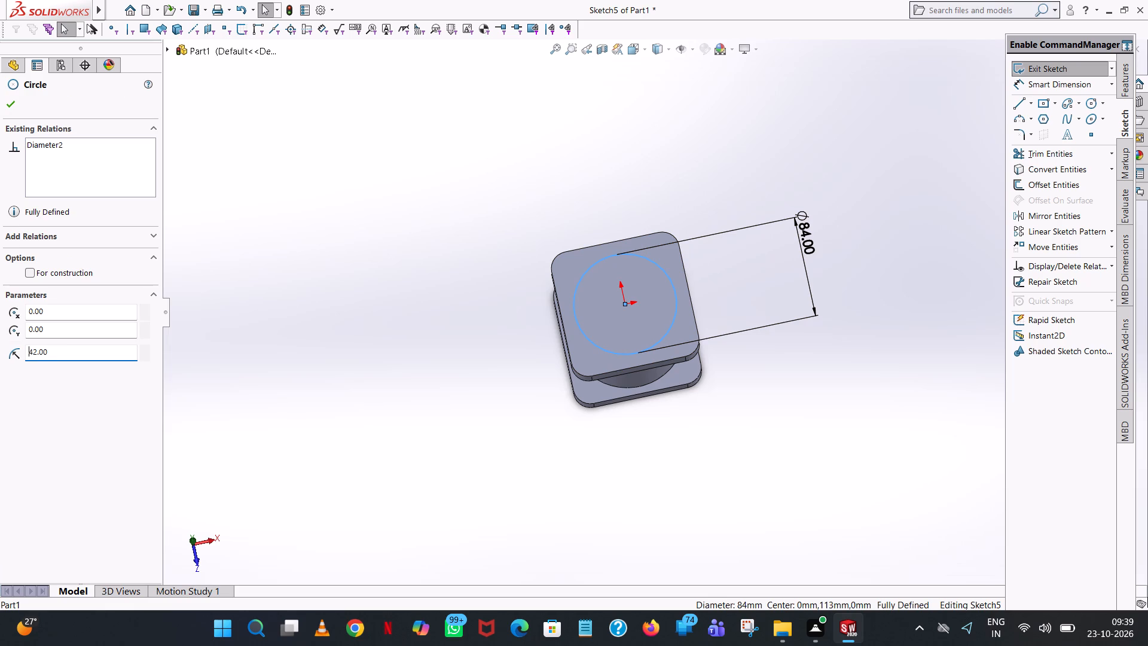
Trim away the 84 mm circle from the upper plate's sketch.
{"action": "left_click", "coordinate": [1092, 158]}
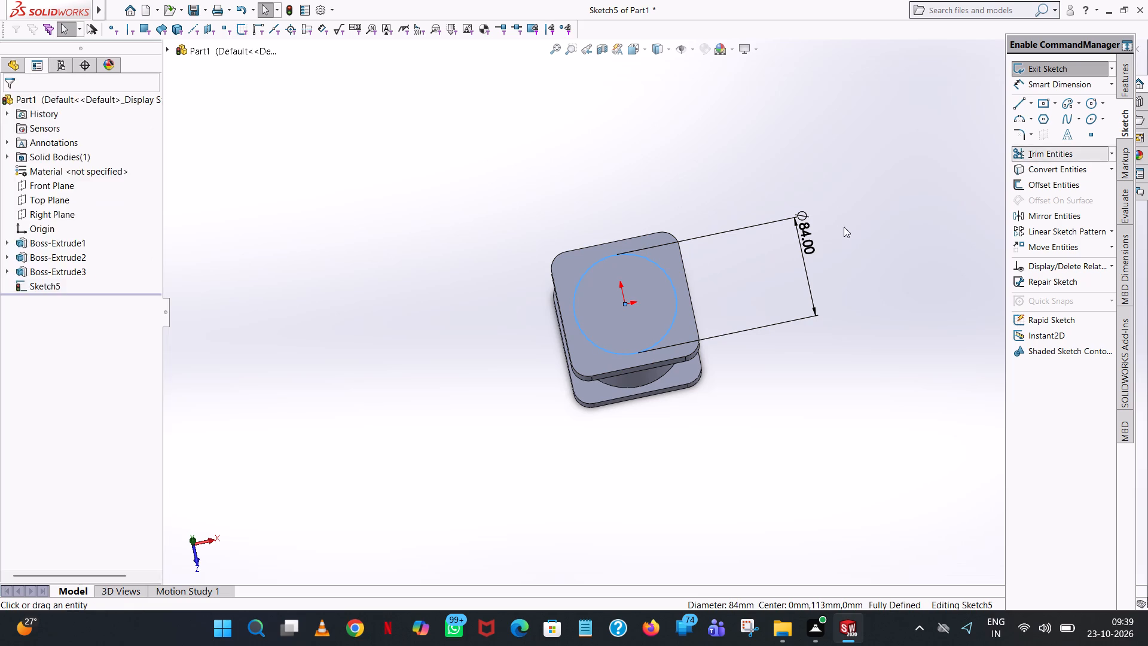
{"action": "left_click", "coordinate": [664, 276]}
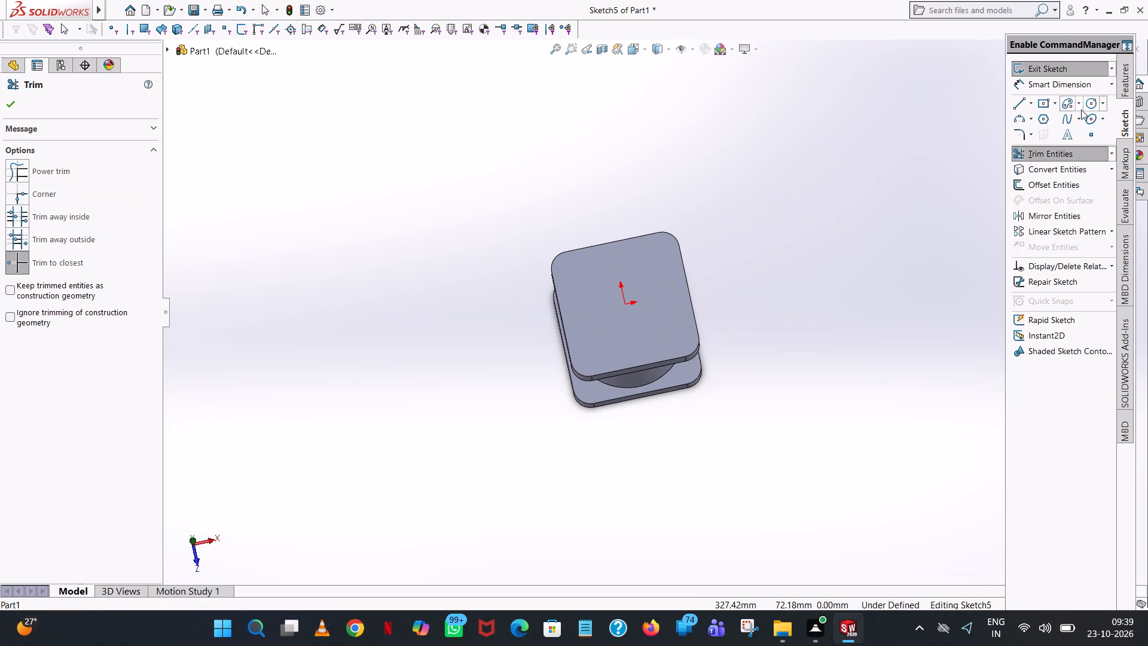
Draw a circle centred on the origin of the upper plate's sketch with a radius of 51 mm.
{"action": "left_click", "coordinate": [1088, 103]}
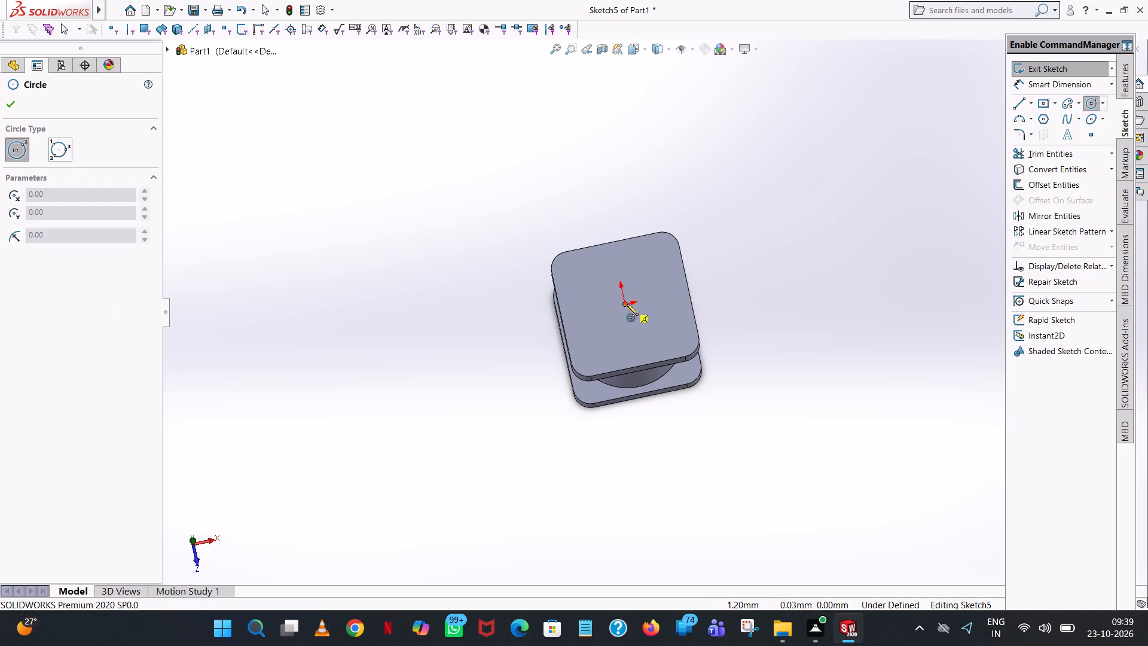
{"action": "left_click", "coordinate": [626, 304]}
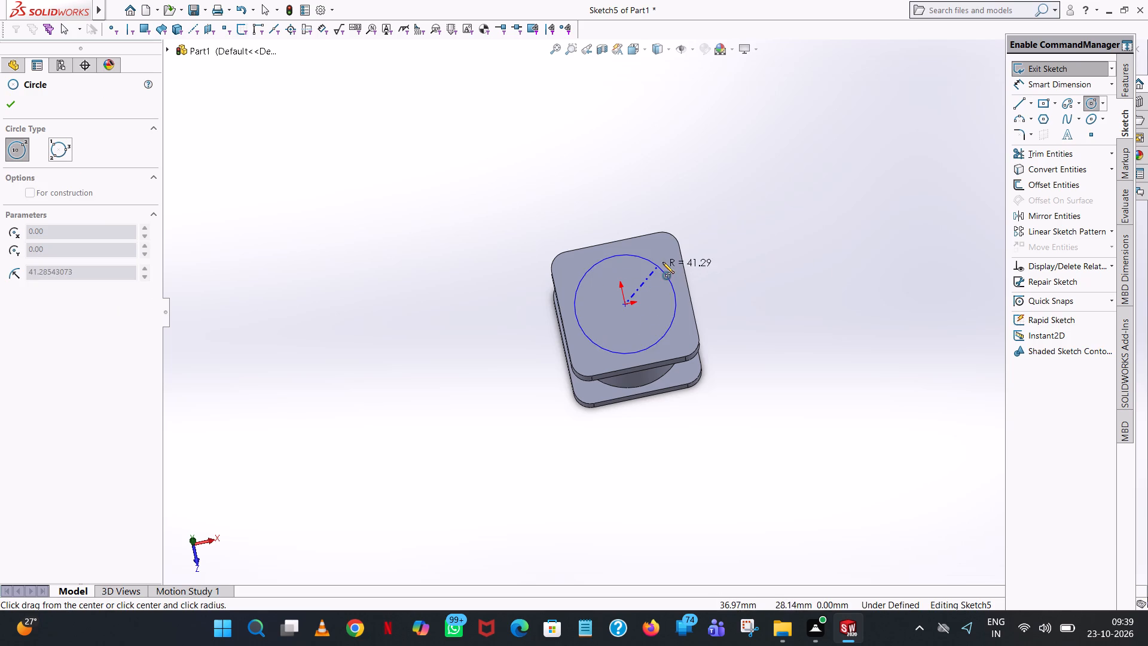
{"action": "left_click", "coordinate": [662, 262]}
{"action": "type", "text": "102/2"}
{"action": "key", "text": "Return"}
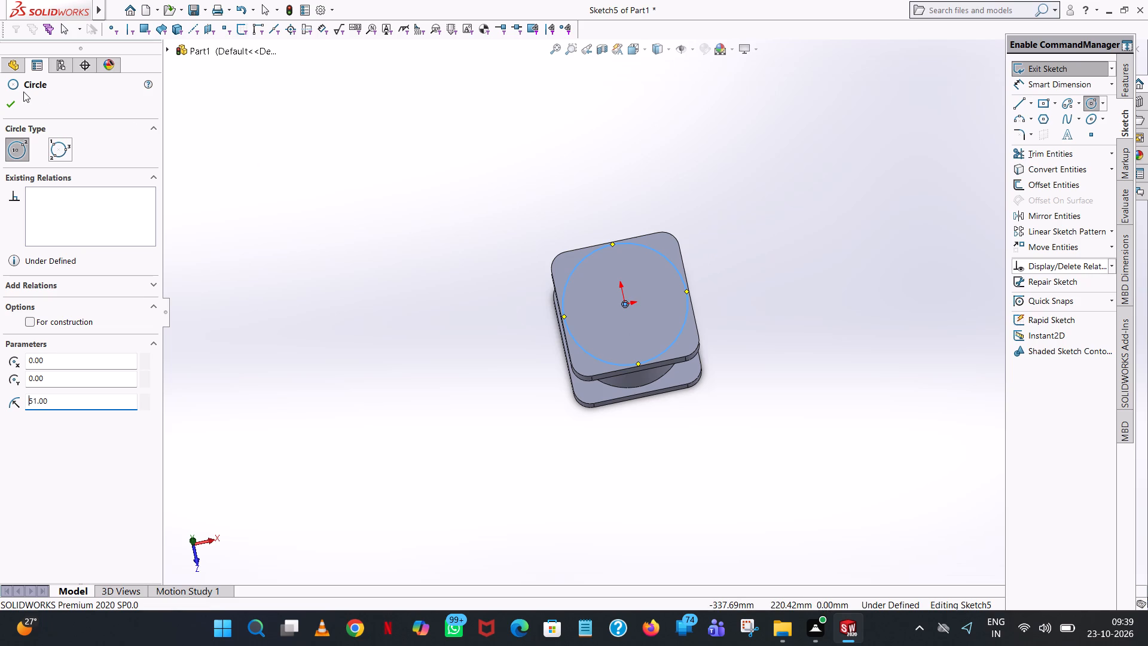
{"action": "left_click", "coordinate": [10, 101]}
{"action": "left_click", "coordinate": [824, 259]}
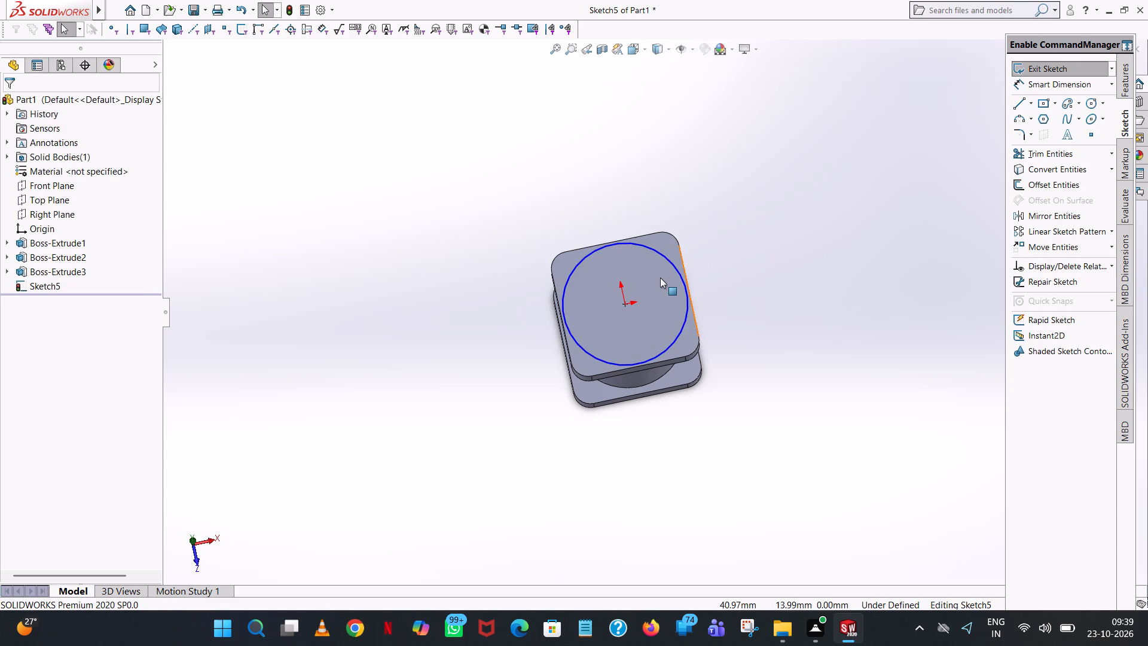
Add a 102 mm diameter dimension to the new circle on the upper plate.
{"action": "middle_click_drag", "start_coordinate": [659, 289], "coordinate": [665, 333]}
{"action": "scroll", "coordinate": [665, 330], "scroll_direction": "up", "scroll_amount": 1}
{"action": "scroll", "coordinate": [663, 310], "scroll_direction": "down", "scroll_amount": 7}
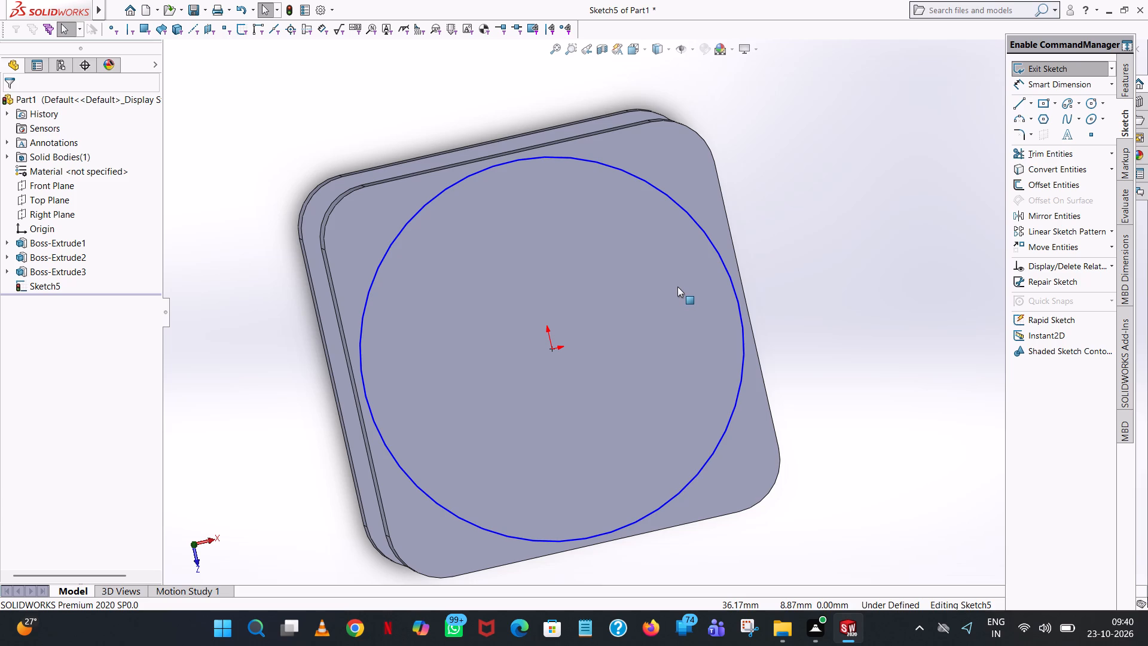
{"action": "left_click", "coordinate": [1027, 82]}
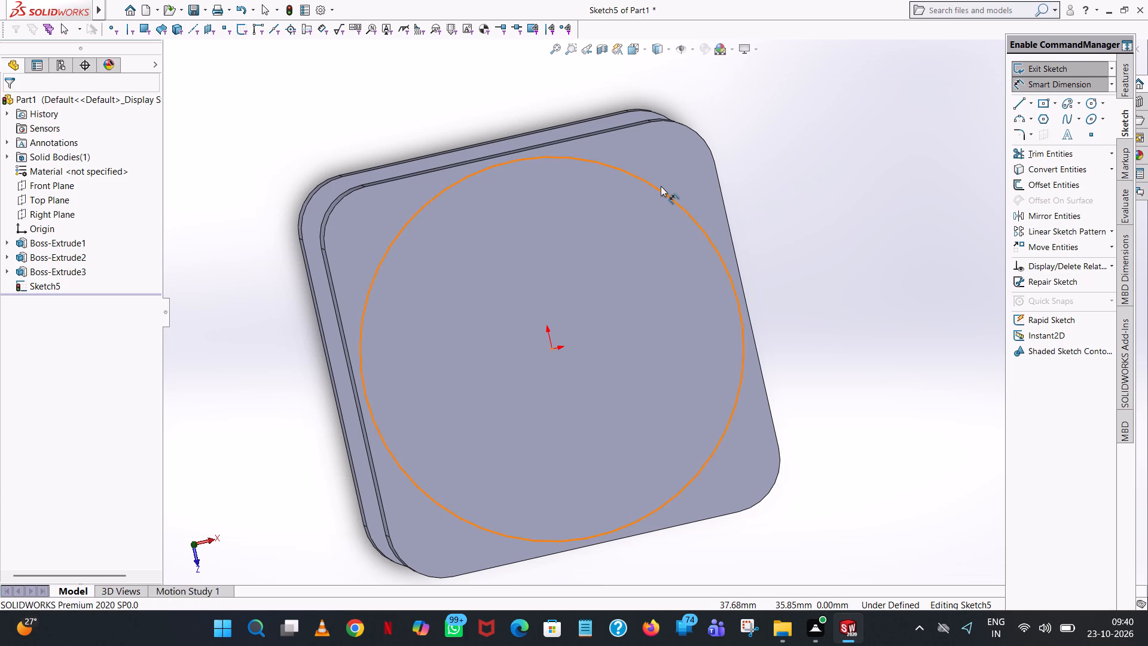
{"action": "left_click", "coordinate": [658, 187]}
{"action": "left_click", "coordinate": [866, 183]}
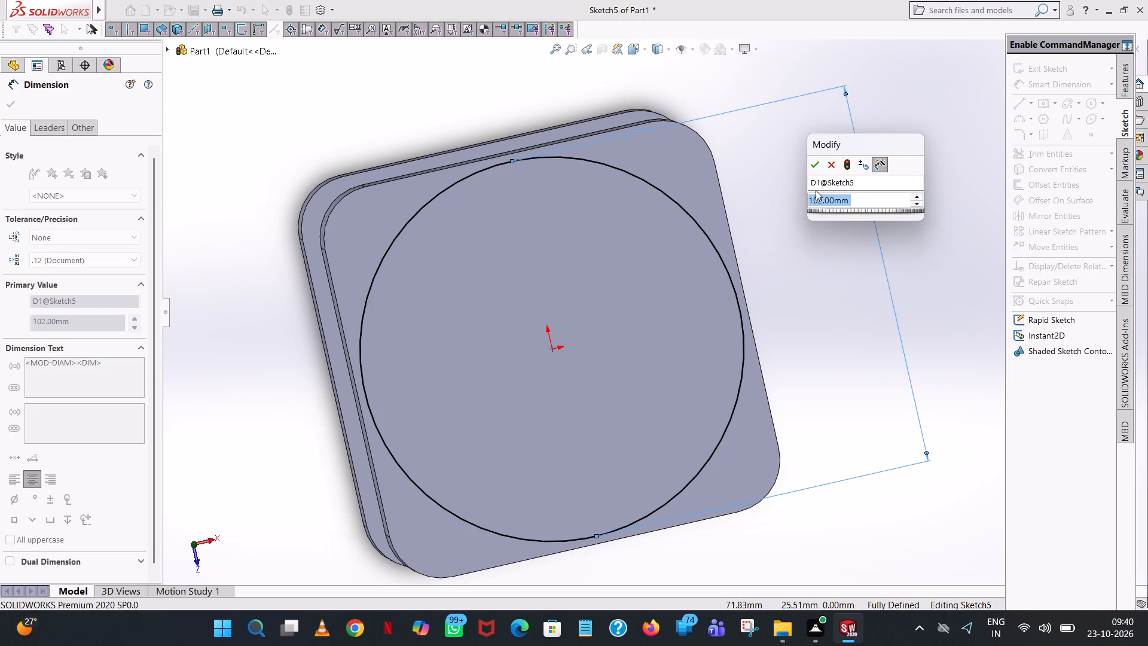
{"action": "left_click", "coordinate": [819, 164]}
{"action": "left_click", "coordinate": [914, 128]}
Extrude the 102 mm circle 2 mm blind as a merged boss on the upper plate.
{"action": "middle_click_drag", "start_coordinate": [943, 282], "coordinate": [961, 145]}
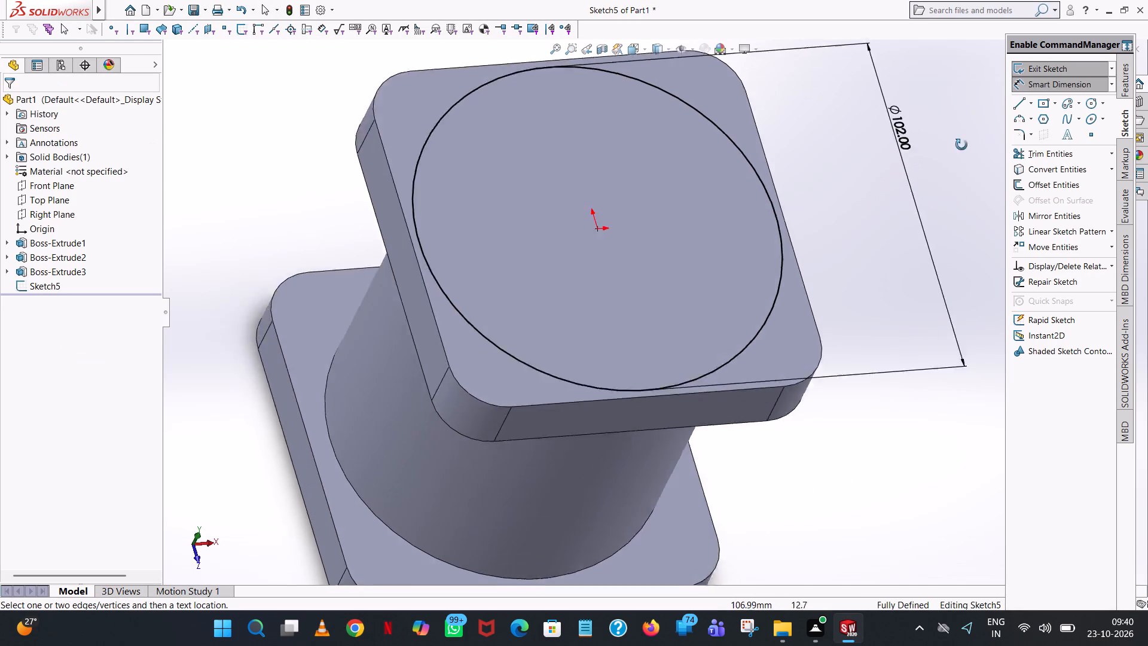
{"action": "middle_click_drag", "start_coordinate": [961, 145], "coordinate": [964, 123]}
{"action": "left_click", "coordinate": [1132, 85]}
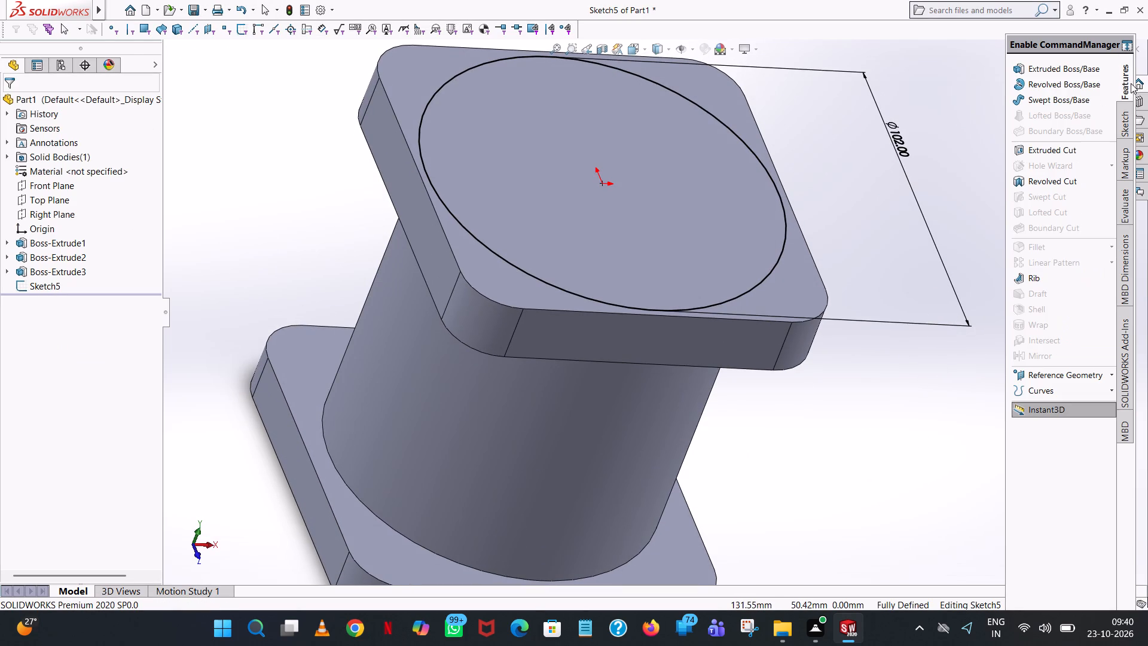
{"action": "left_click", "coordinate": [1079, 69]}
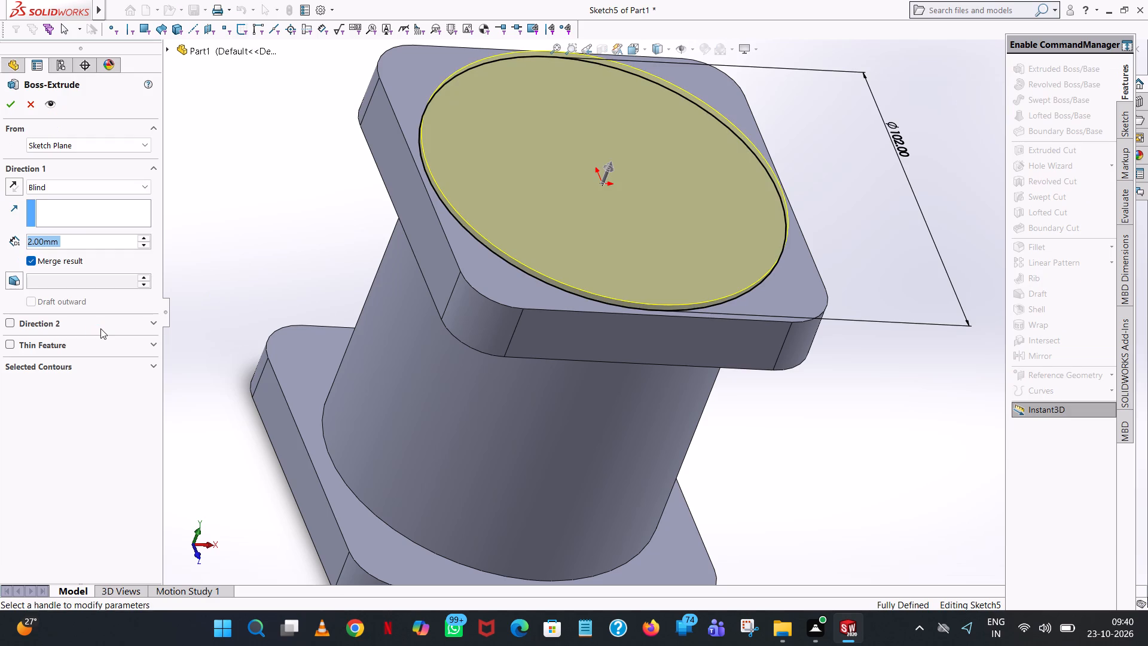
{"action": "left_click", "coordinate": [14, 105]}
{"action": "left_click", "coordinate": [308, 201]}
{"action": "scroll", "coordinate": [309, 220], "scroll_direction": "up", "scroll_amount": 4}
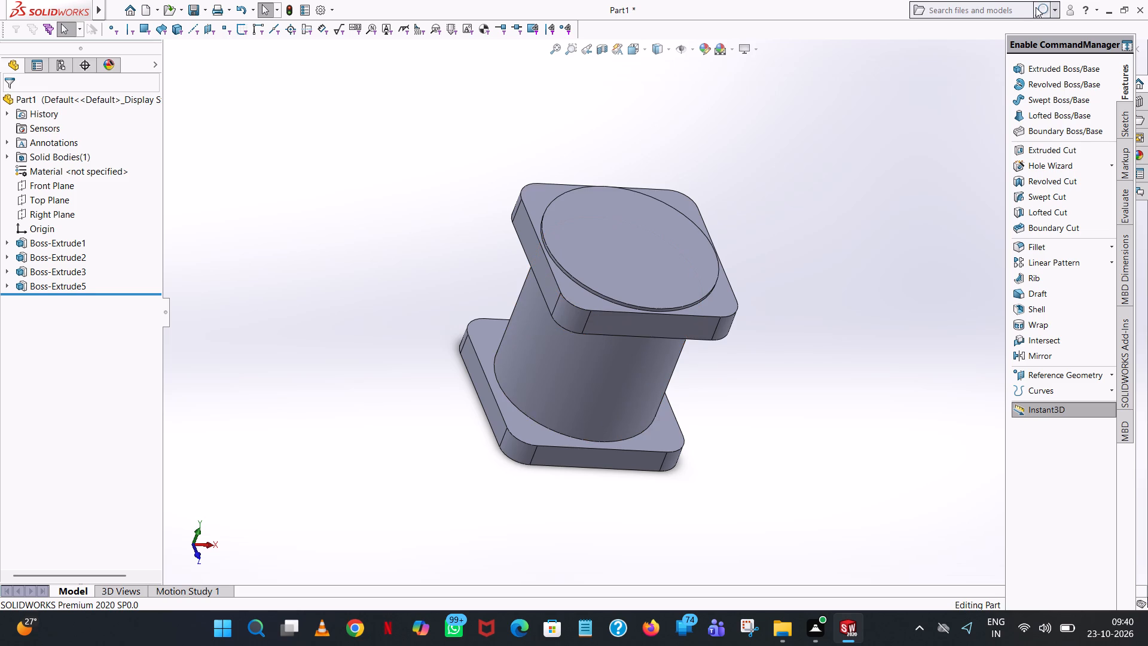
Start a boss sketch on the circular boss's top face and draw an origin-centred circle with a 42 mm radius.
{"action": "left_click", "coordinate": [1076, 71]}
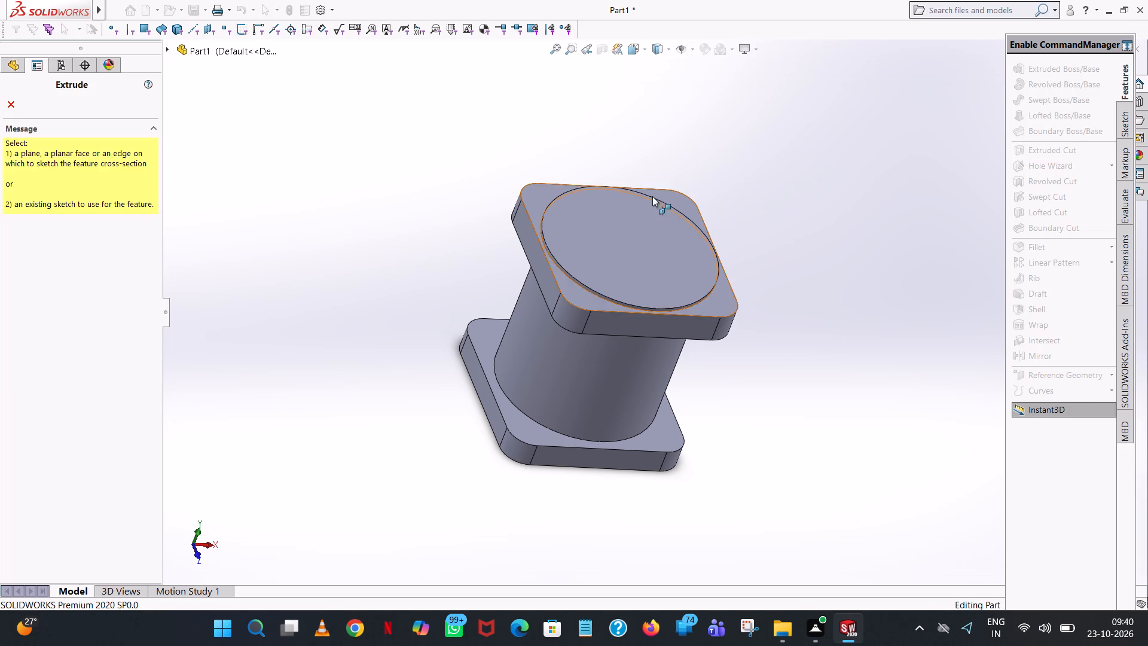
{"action": "left_click", "coordinate": [601, 234]}
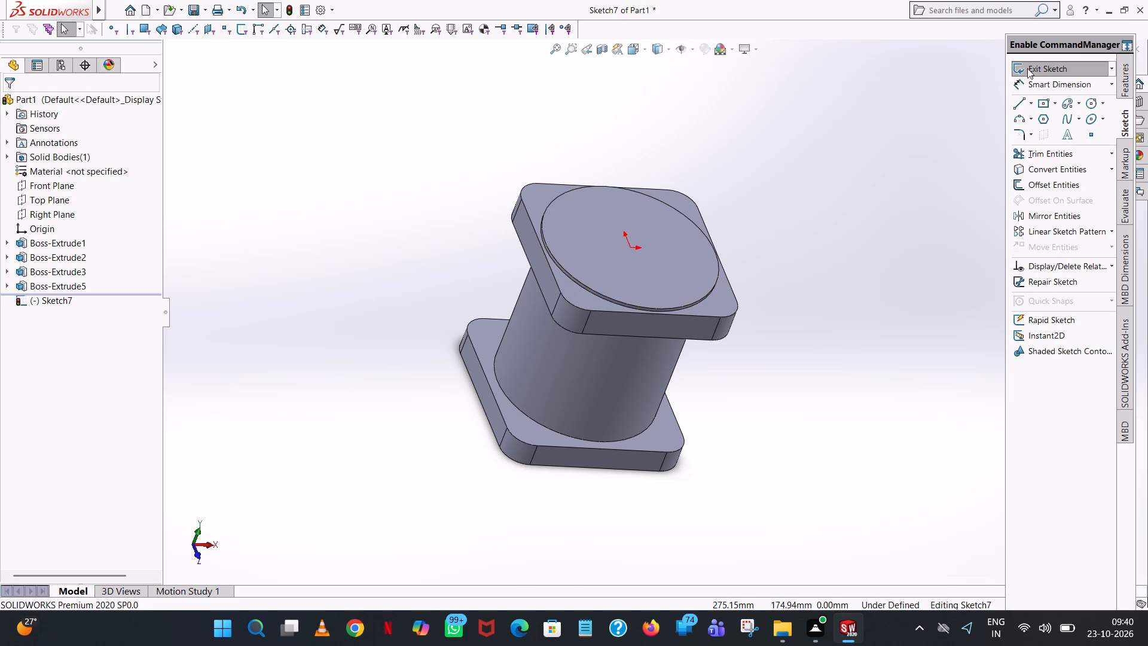
{"action": "left_click", "coordinate": [648, 45]}
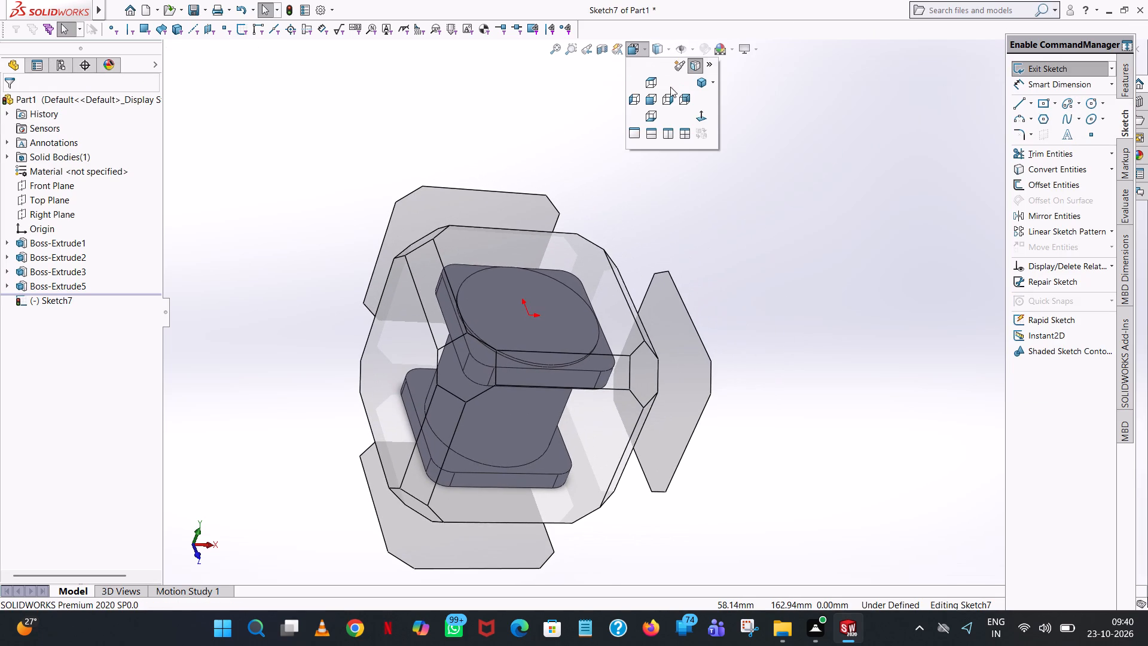
{"action": "left_click", "coordinate": [697, 118]}
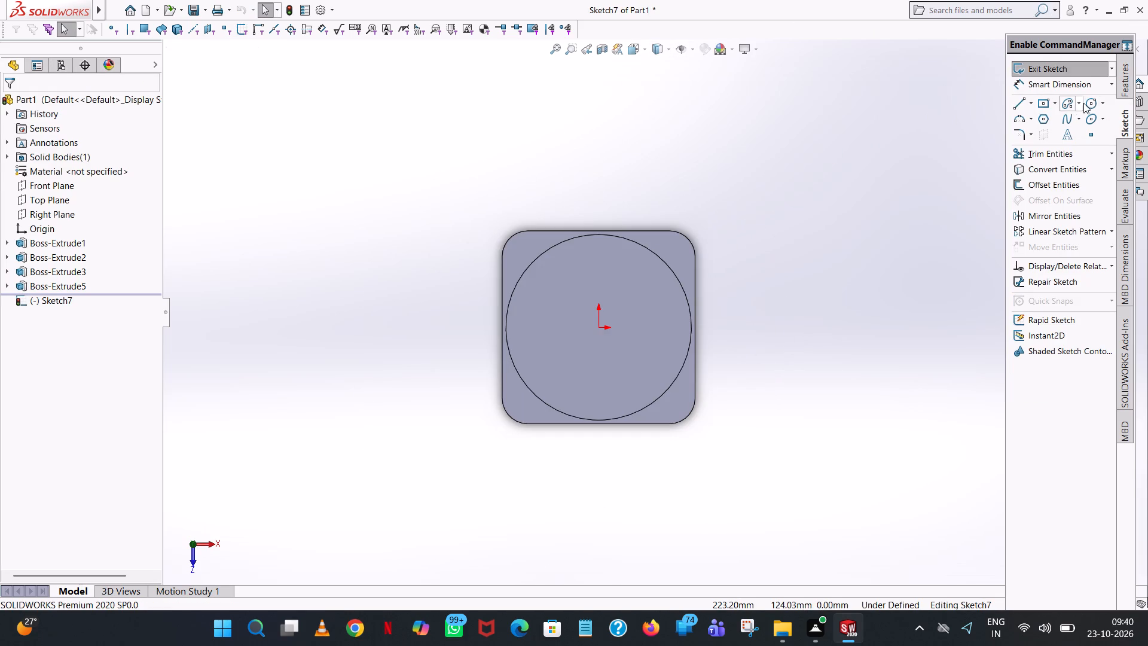
{"action": "left_click", "coordinate": [1089, 102]}
{"action": "left_click", "coordinate": [600, 329]}
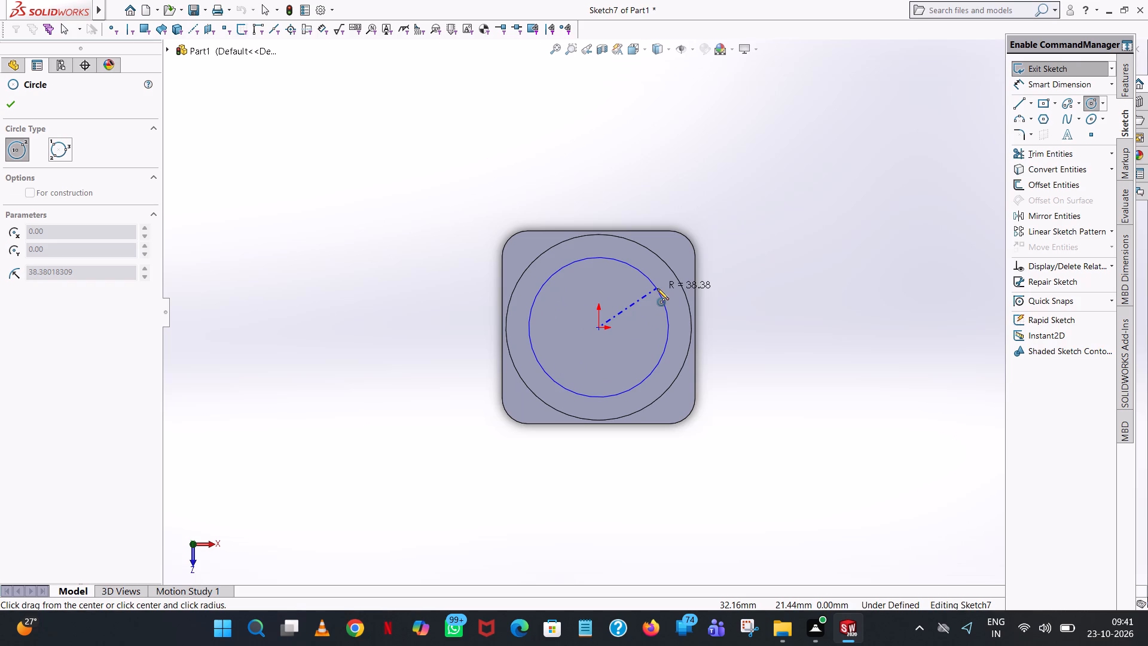
{"action": "left_click", "coordinate": [657, 288]}
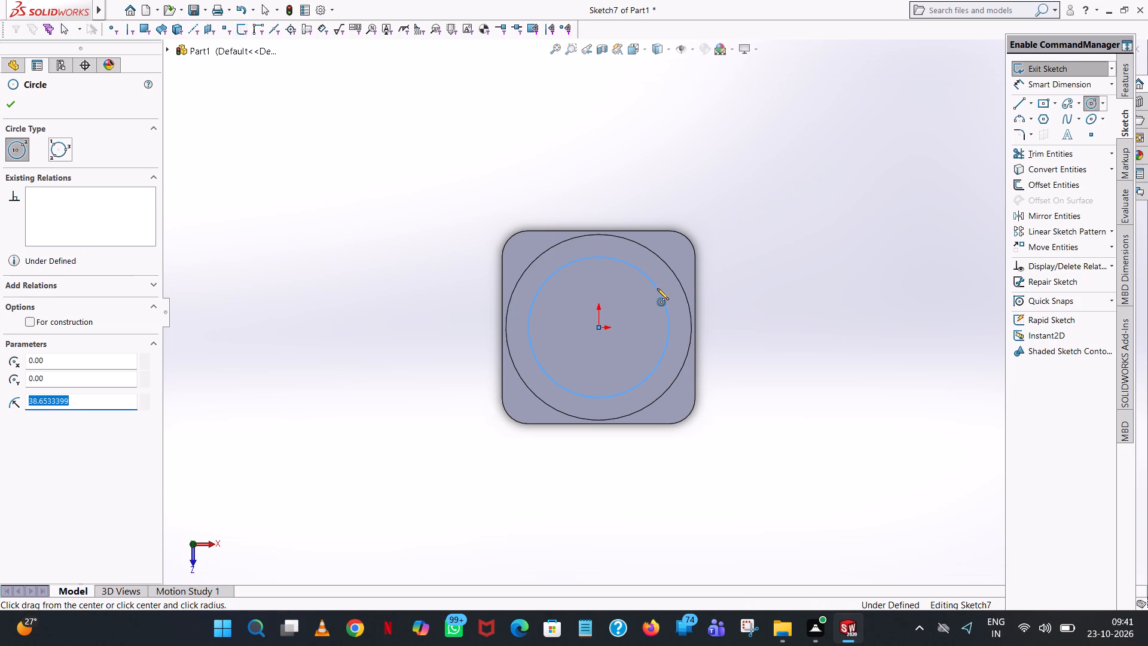
{"action": "type", "text": "84"}
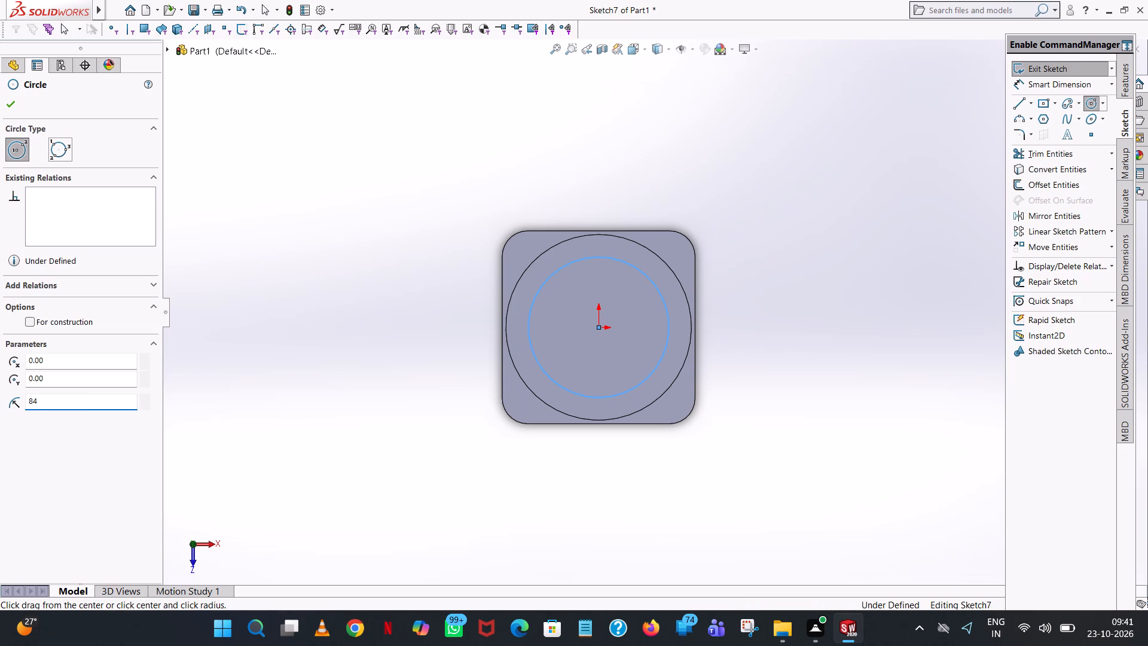
{"action": "type", "text": "/2"}
{"action": "key", "text": "Return"}
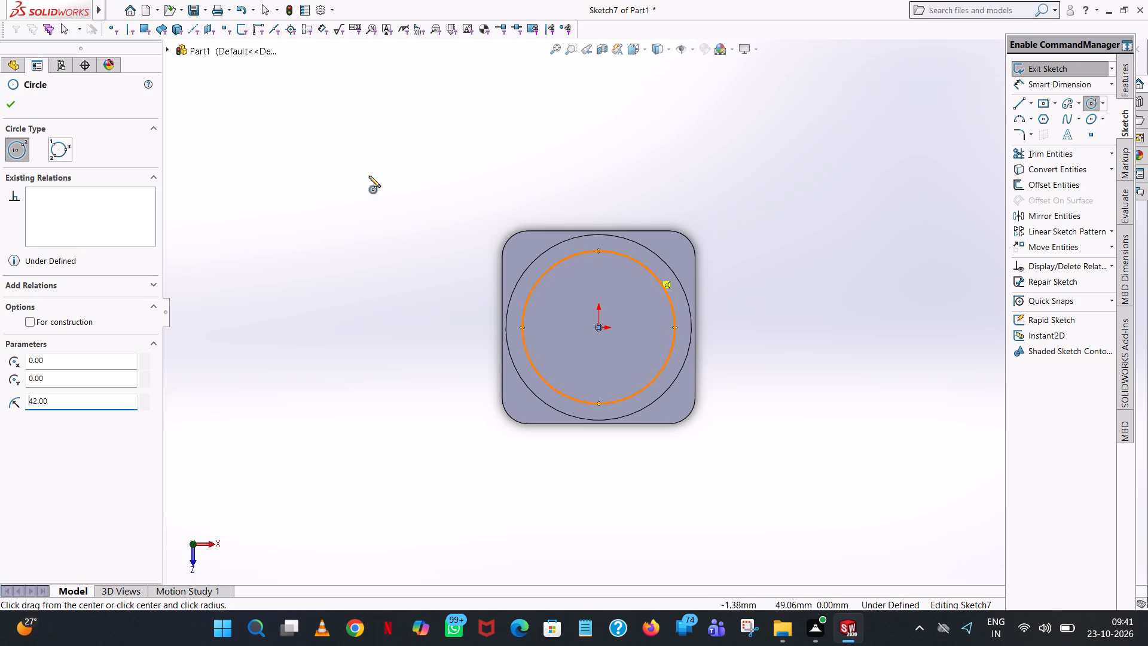
{"action": "left_click", "coordinate": [16, 99]}
{"action": "left_click", "coordinate": [700, 159]}
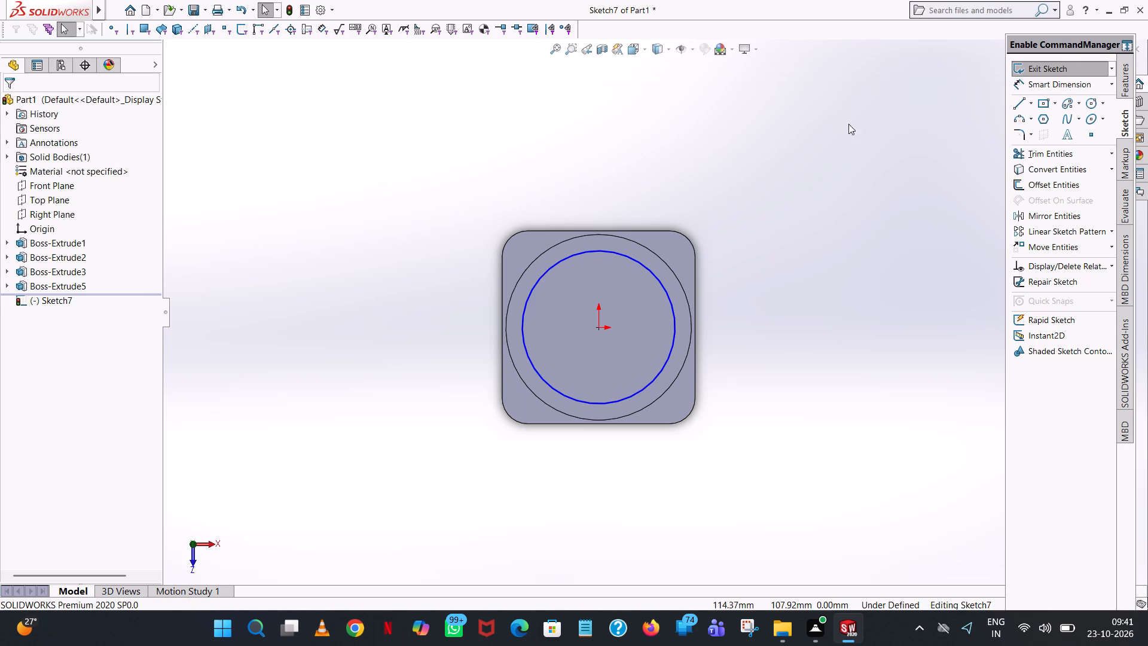
Add an 84 mm diameter dimension to the circle on the circular boss's top face.
{"action": "left_click", "coordinate": [1042, 84]}
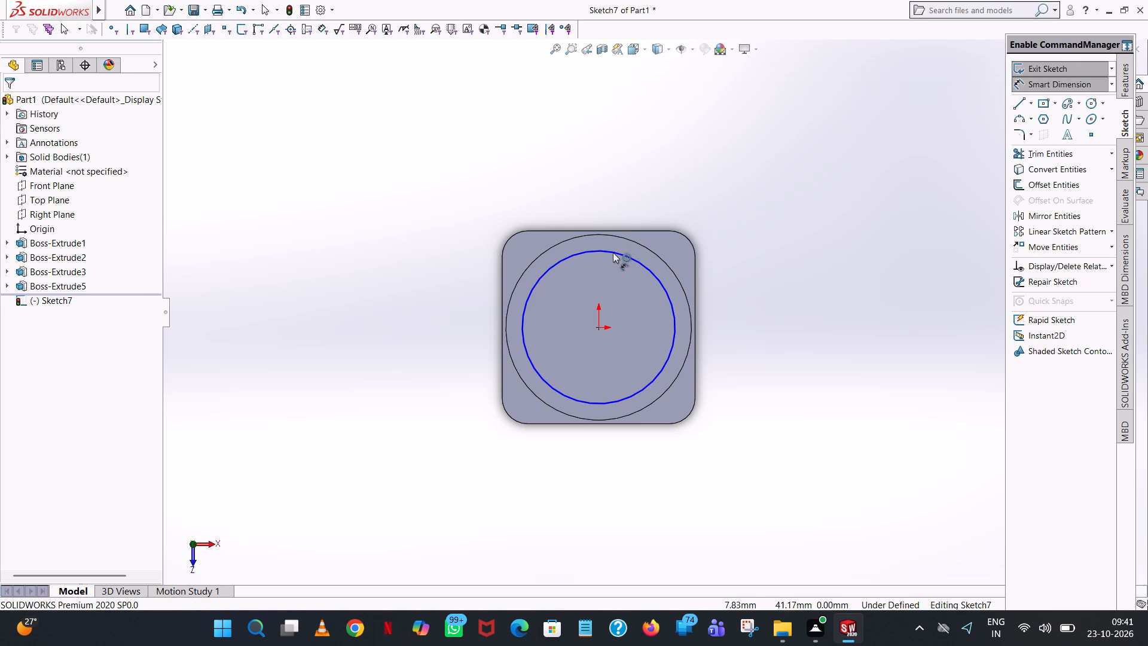
{"action": "left_click", "coordinate": [613, 252]}
{"action": "left_click", "coordinate": [884, 243]}
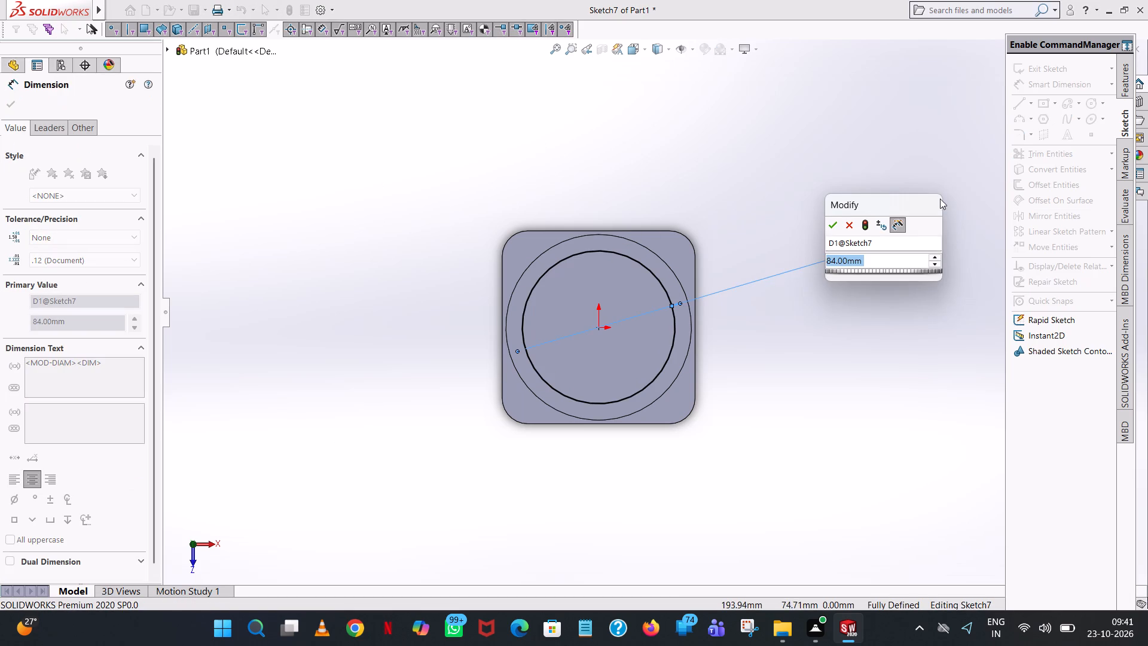
{"action": "left_click", "coordinate": [835, 221]}
{"action": "left_click", "coordinate": [783, 410]}
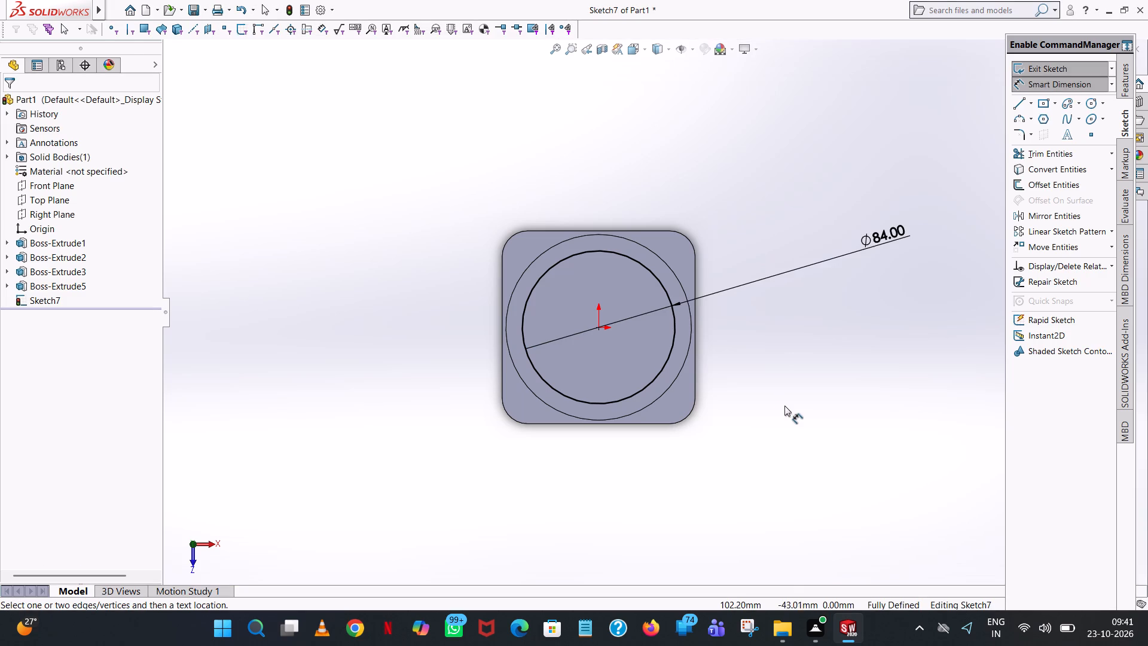
Extrude the 84 mm circle 5 mm blind as a merged boss on top of the 102 mm boss.
{"action": "middle_click_drag", "start_coordinate": [784, 404], "coordinate": [786, 182]}
{"action": "scroll", "coordinate": [783, 296], "scroll_direction": "up", "scroll_amount": 1}
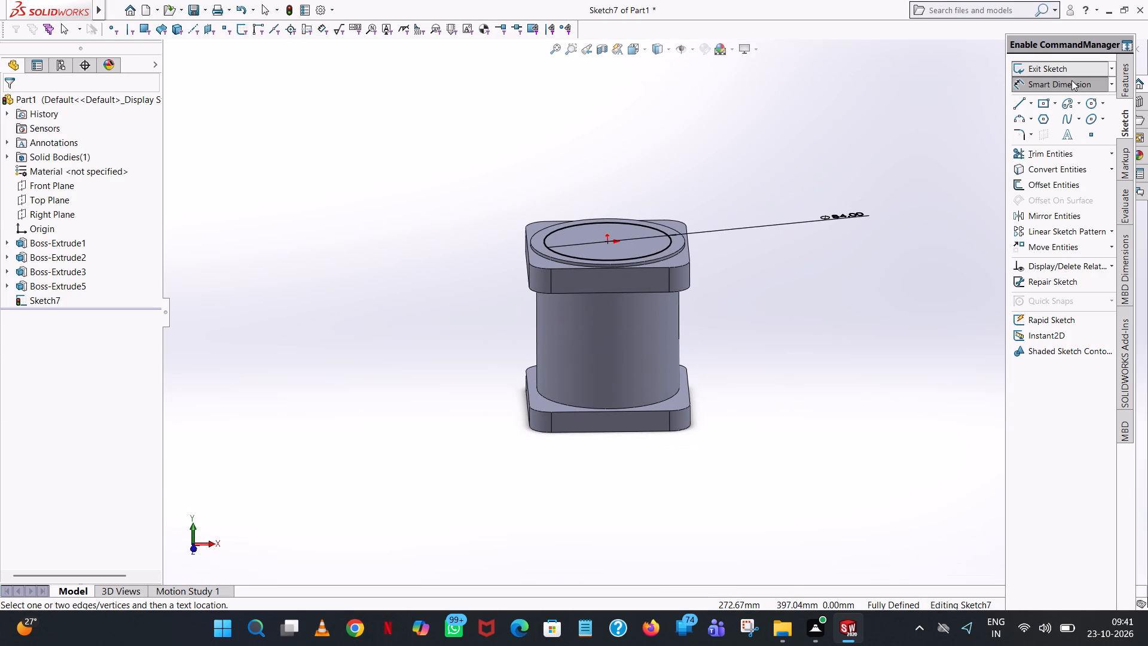
{"action": "left_click", "coordinate": [1127, 69]}
{"action": "left_click", "coordinate": [1089, 76]}
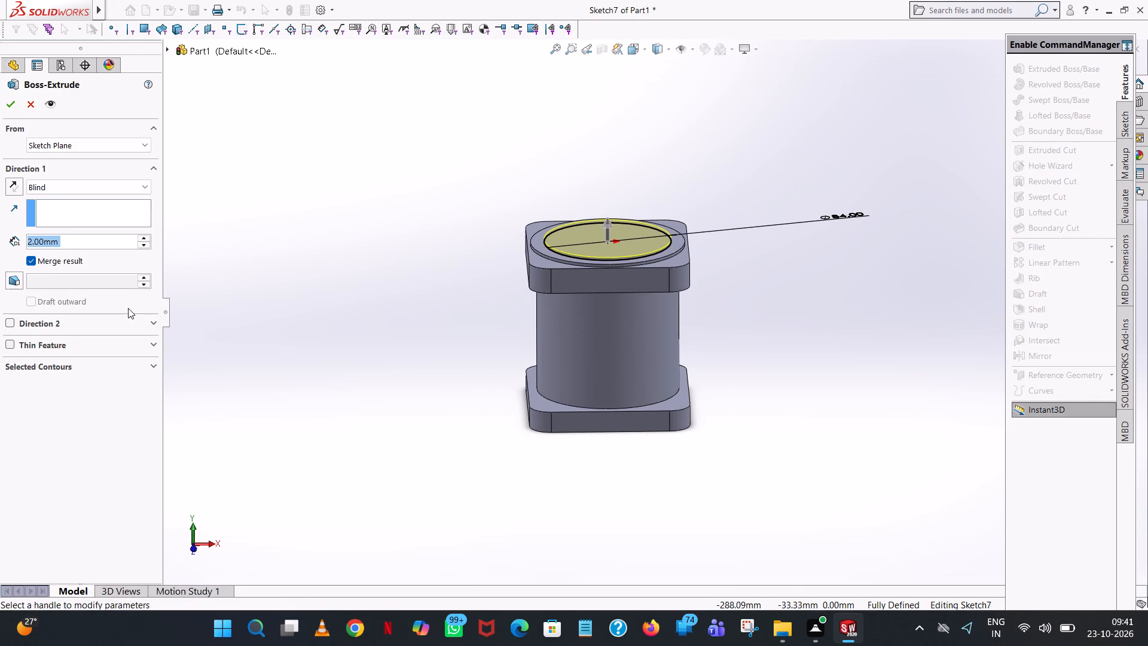
{"action": "key", "text": "5"}
{"action": "key", "text": "Return"}
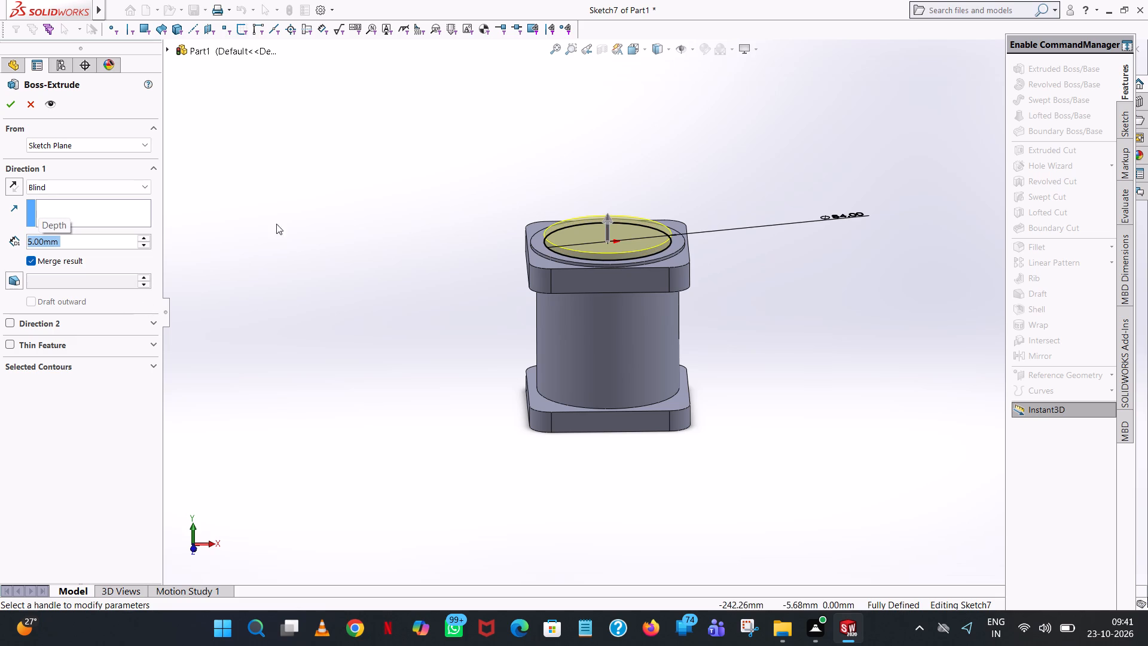
{"action": "left_click", "coordinate": [288, 212]}
{"action": "left_click", "coordinate": [9, 109]}
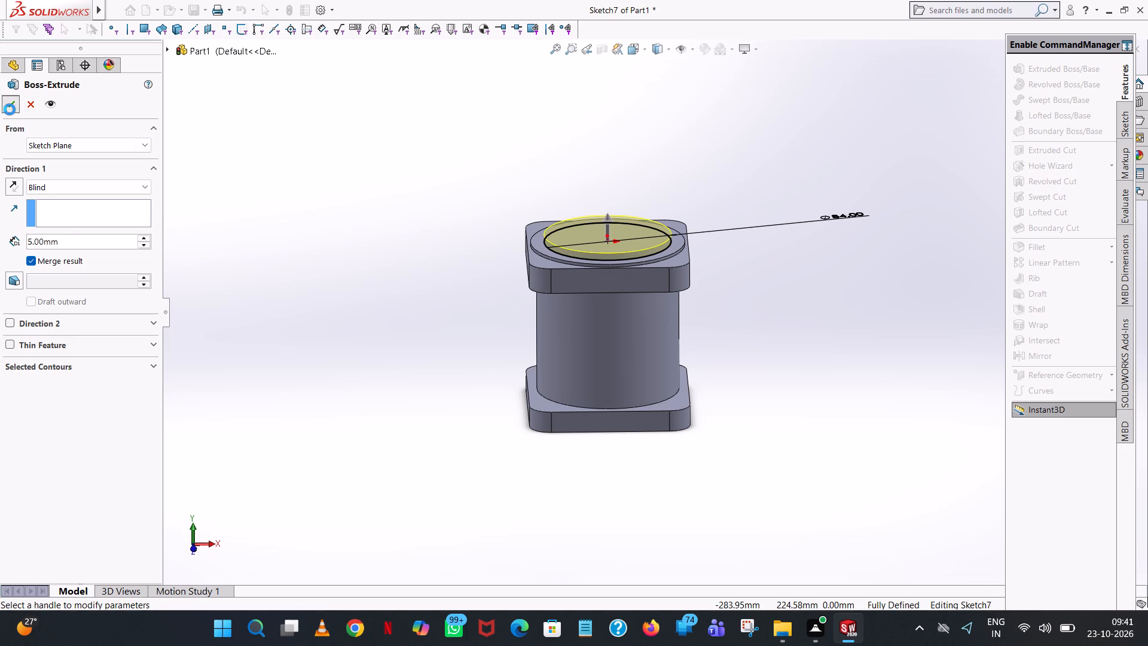
{"action": "left_click", "coordinate": [756, 170]}
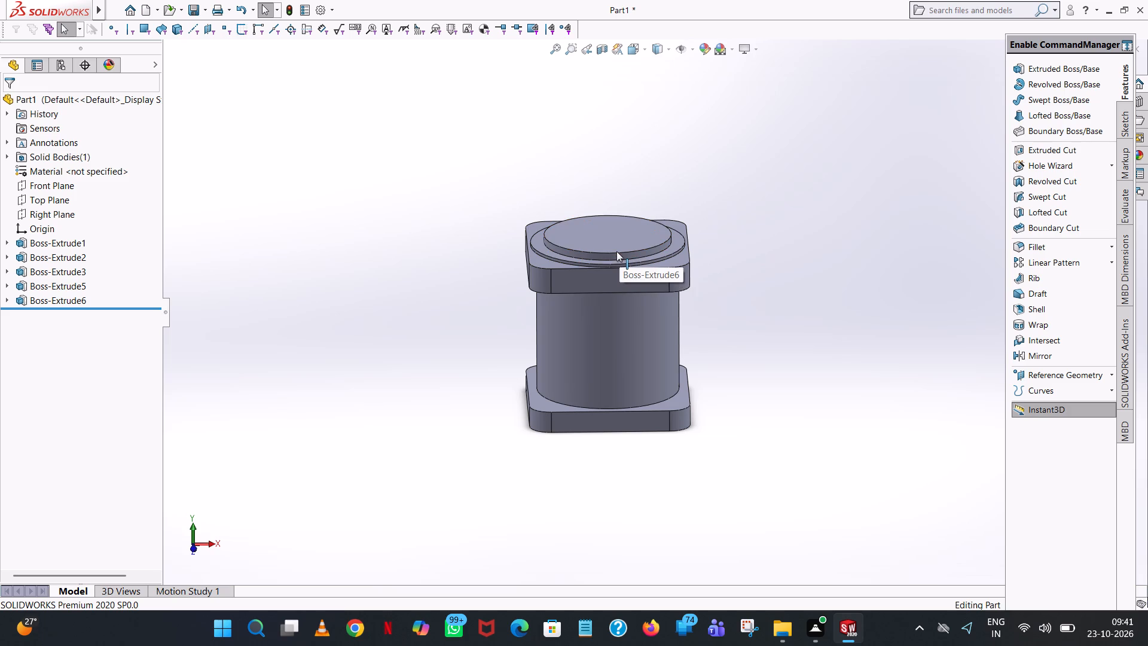
Examine the part from several angles and in isometric view, comparing the Top, Front and Right planes against it.
{"action": "middle_click_drag", "start_coordinate": [616, 252], "coordinate": [501, 252]}
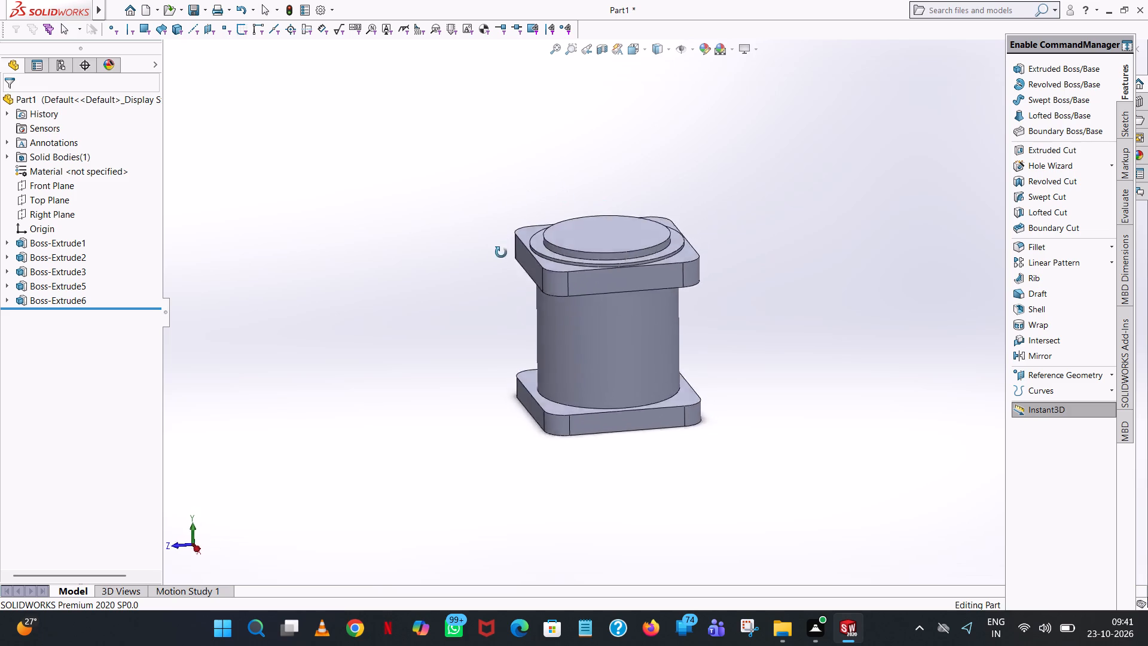
{"action": "middle_click_drag", "start_coordinate": [501, 252], "coordinate": [519, 416]}
{"action": "scroll", "coordinate": [519, 416], "scroll_direction": "up", "scroll_amount": 1}
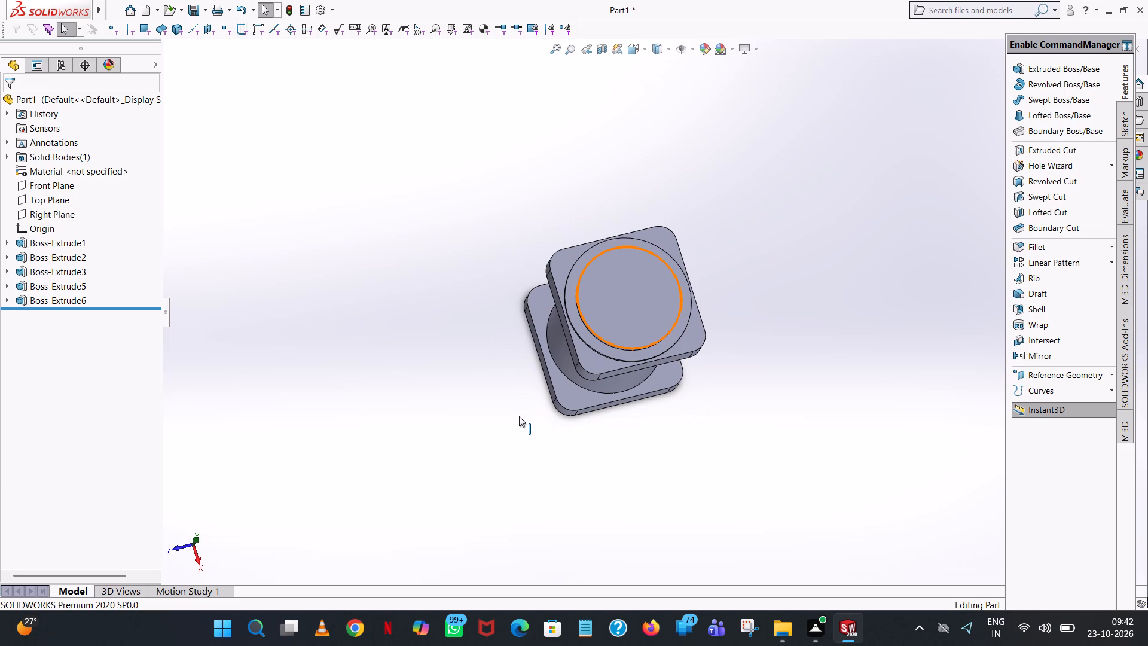
{"action": "scroll", "coordinate": [519, 417], "scroll_direction": "up", "scroll_amount": 1}
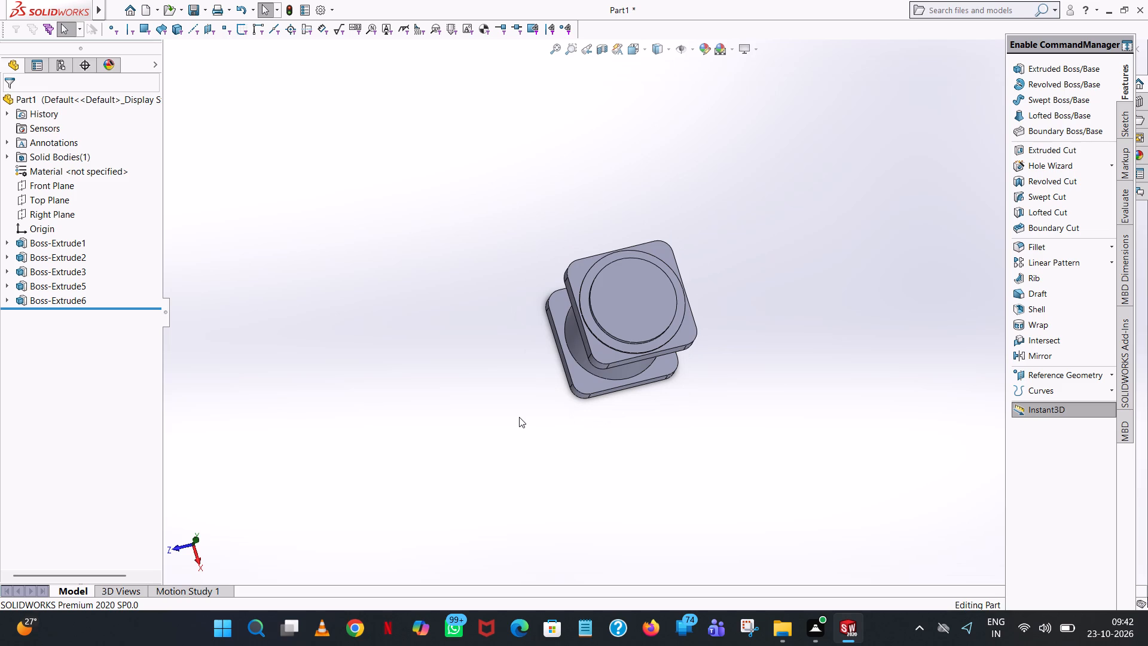
{"action": "left_click", "coordinate": [42, 199]}
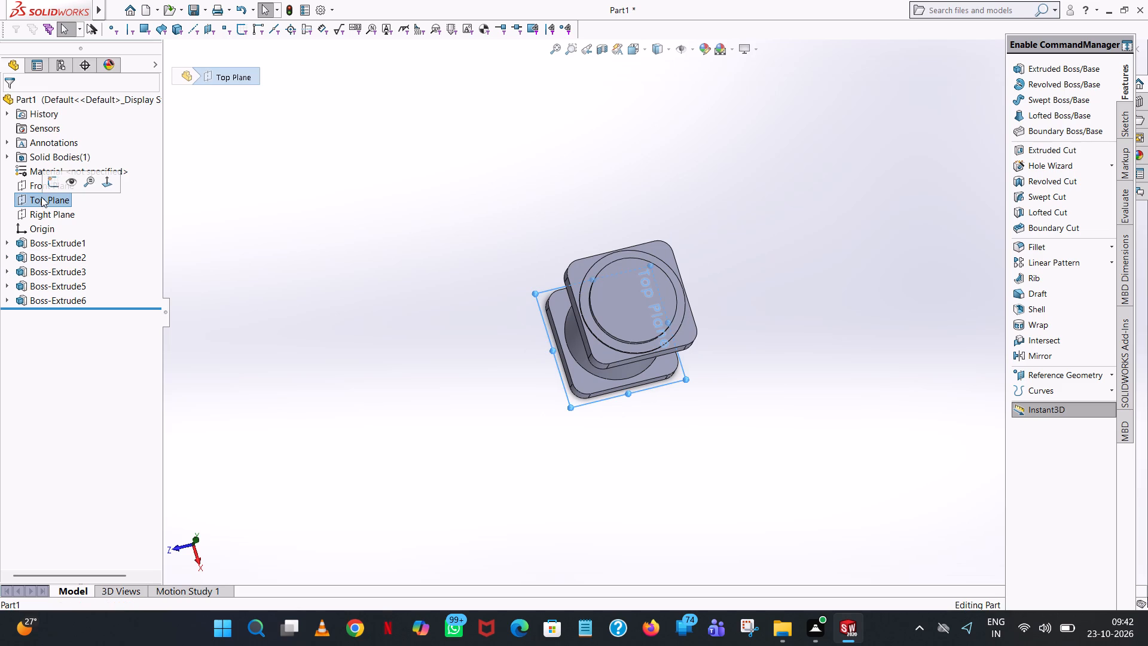
{"action": "left_click", "coordinate": [38, 191]}
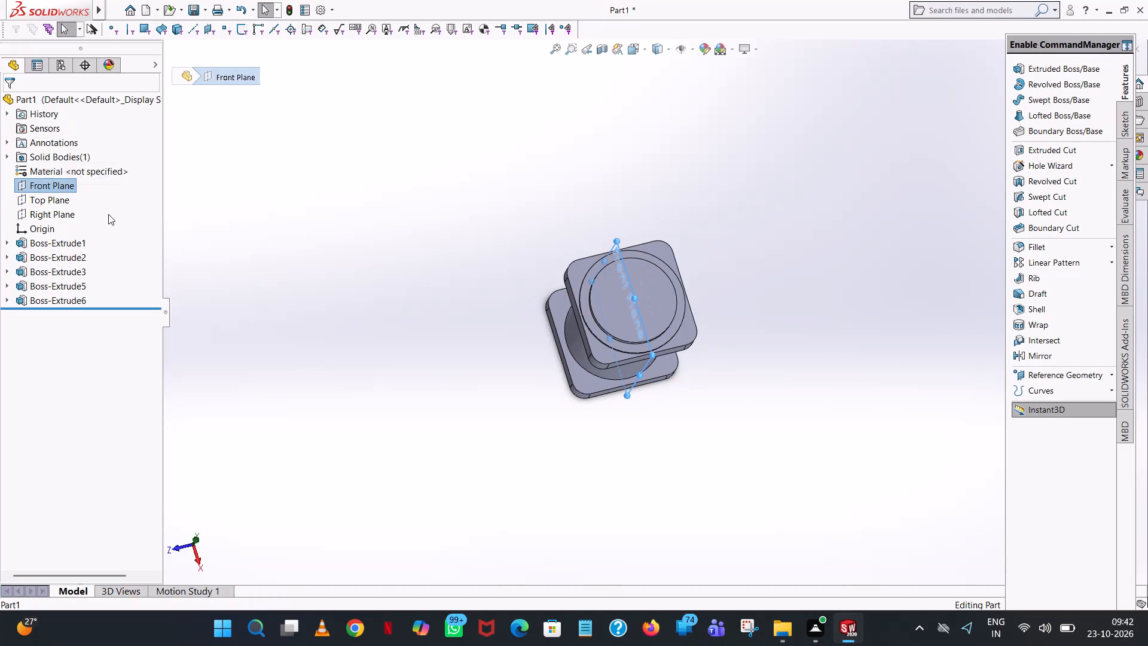
{"action": "key", "text": "ctrl+7"}
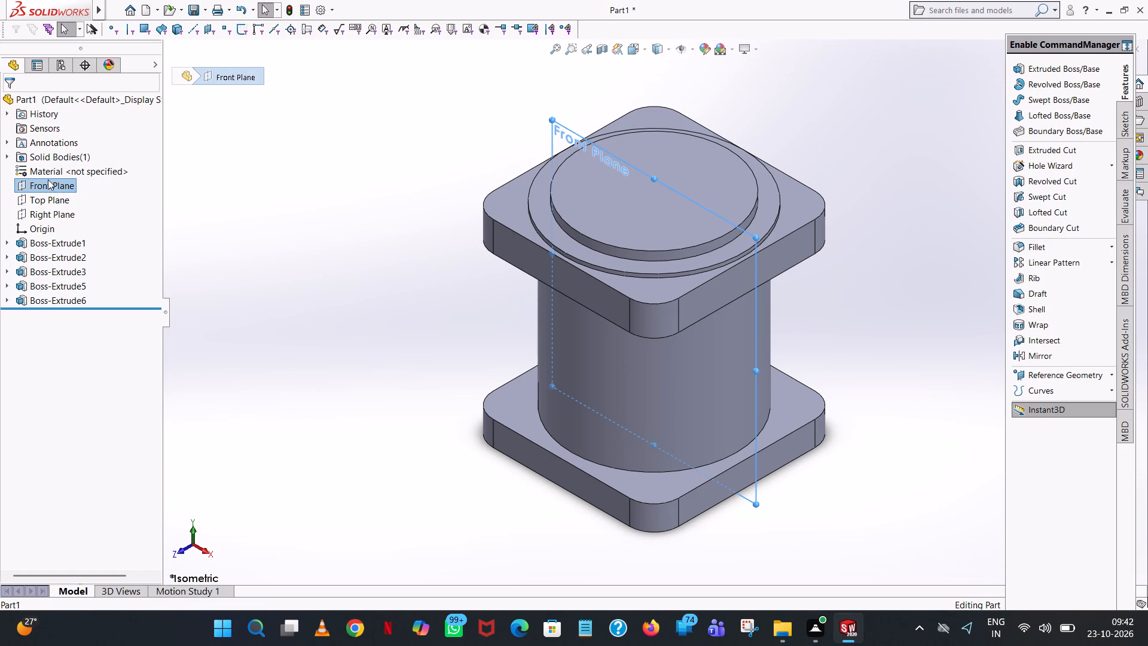
{"action": "left_click", "coordinate": [41, 218]}
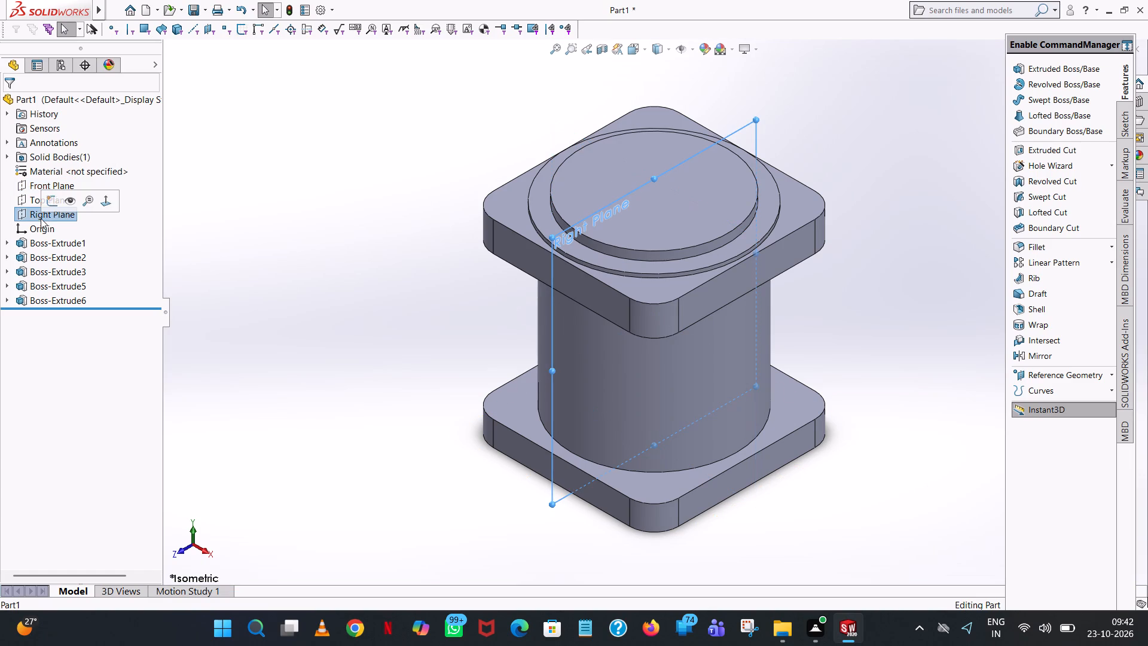
{"action": "left_click", "coordinate": [292, 263]}
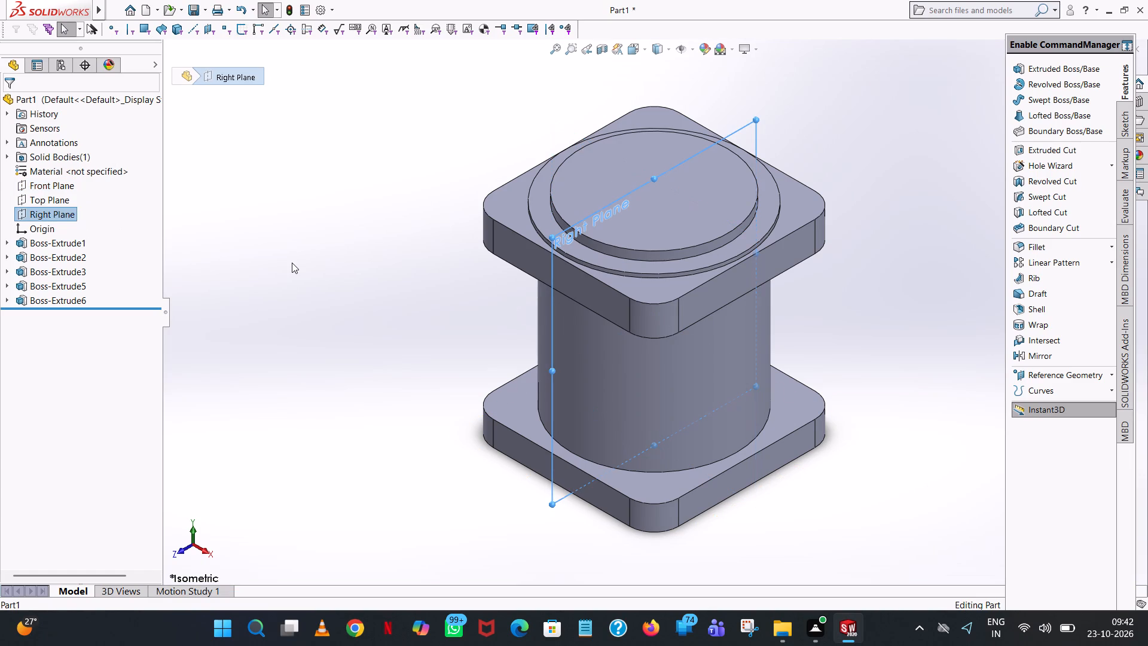
Create a reference plane parallel to the Right Plane at an offset of 48/2 (24 mm).
{"action": "left_click", "coordinate": [50, 220]}
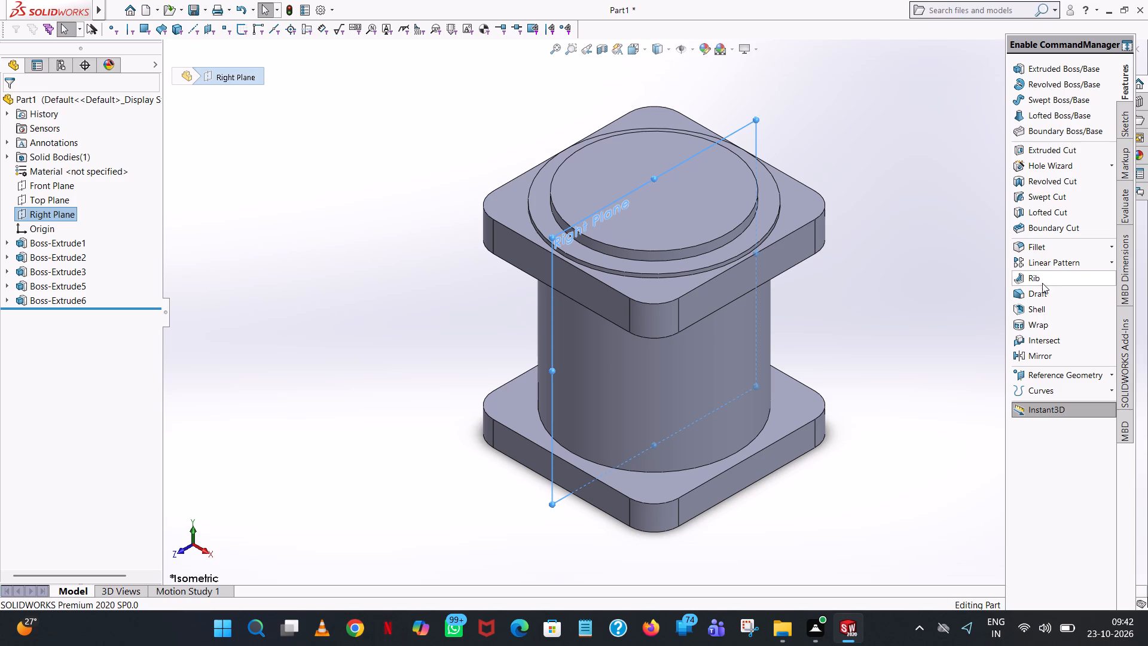
{"action": "left_click", "coordinate": [1057, 371]}
{"action": "left_click", "coordinate": [1034, 371]}
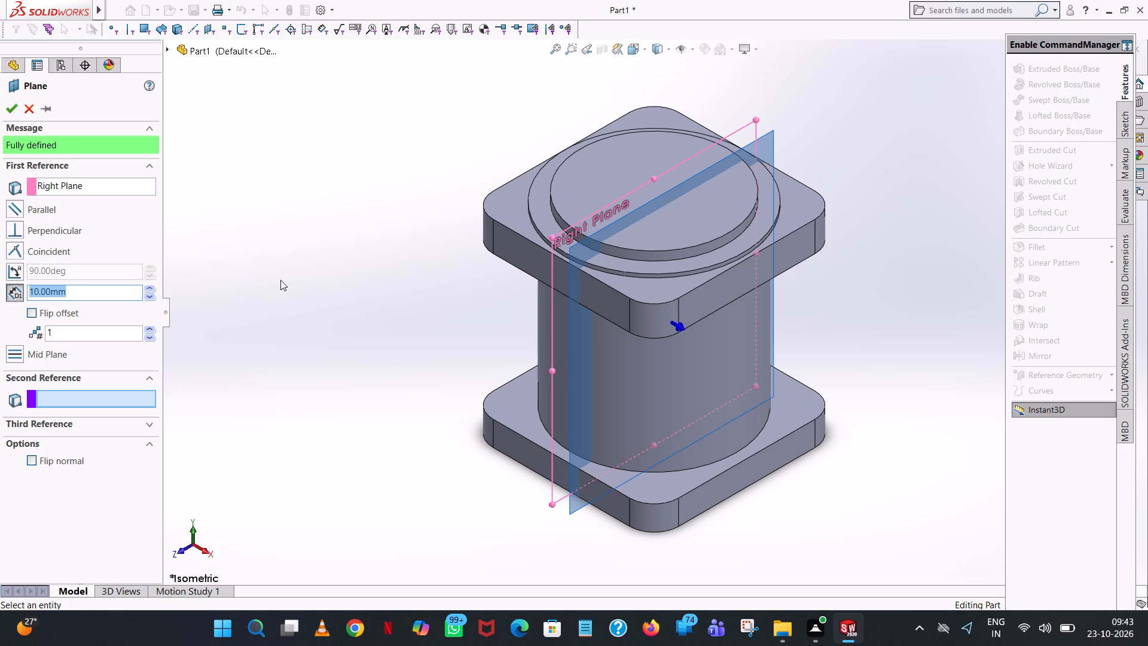
{"action": "type", "text": "48"}
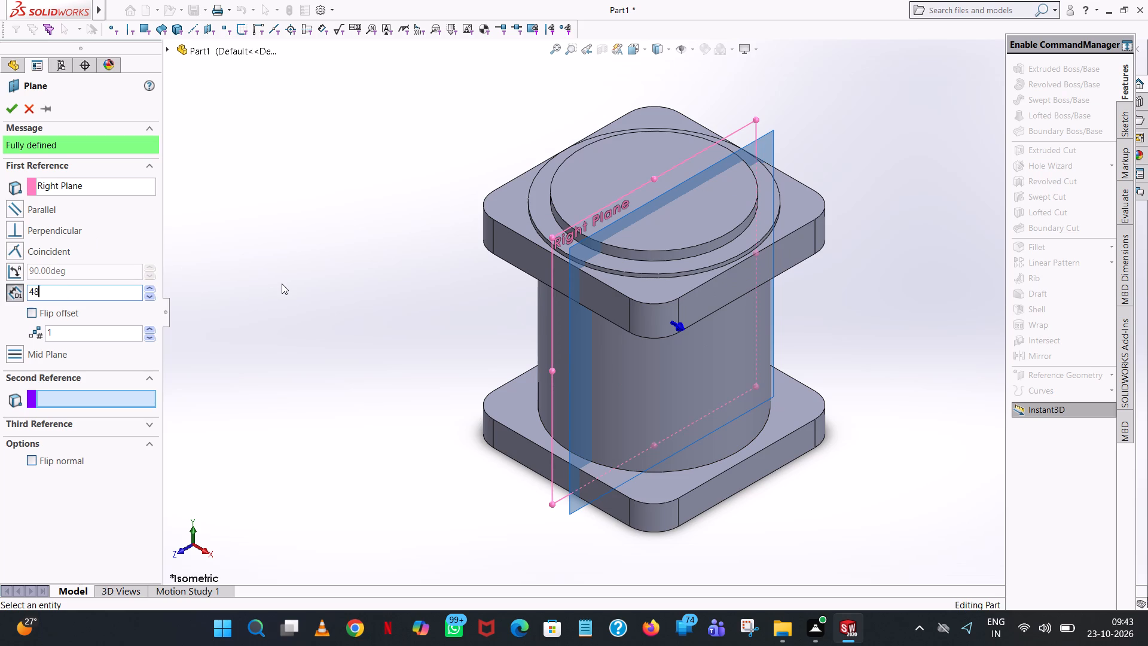
{"action": "key", "text": "slash"}
{"action": "key", "text": "2"}
{"action": "key", "text": "Return"}
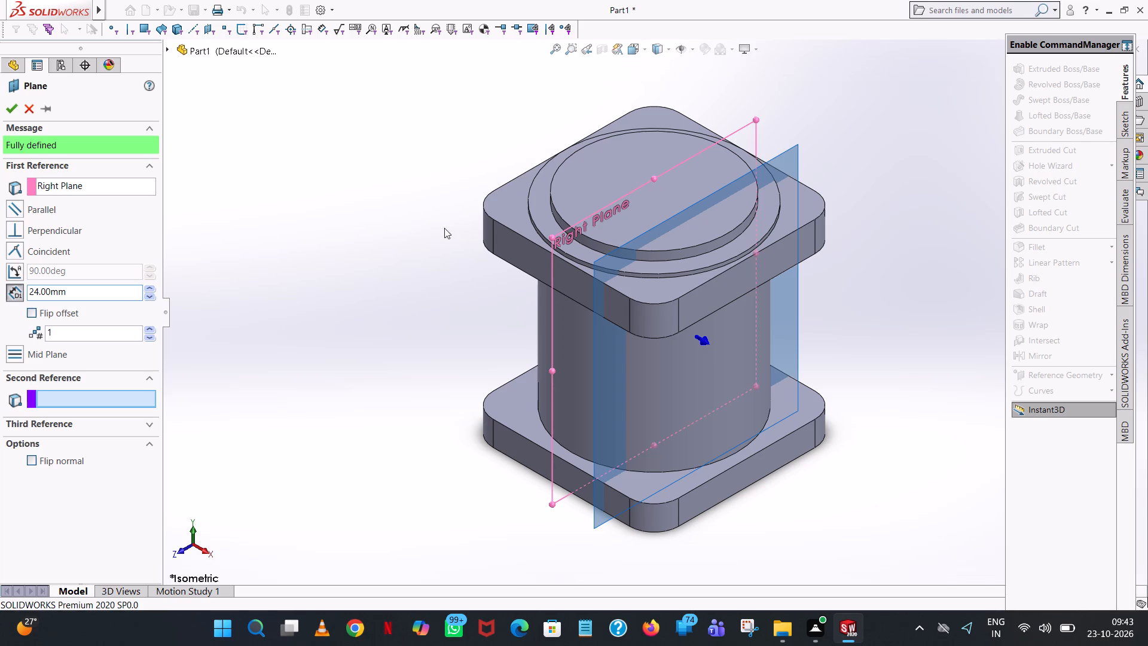
{"action": "left_click", "coordinate": [13, 109]}
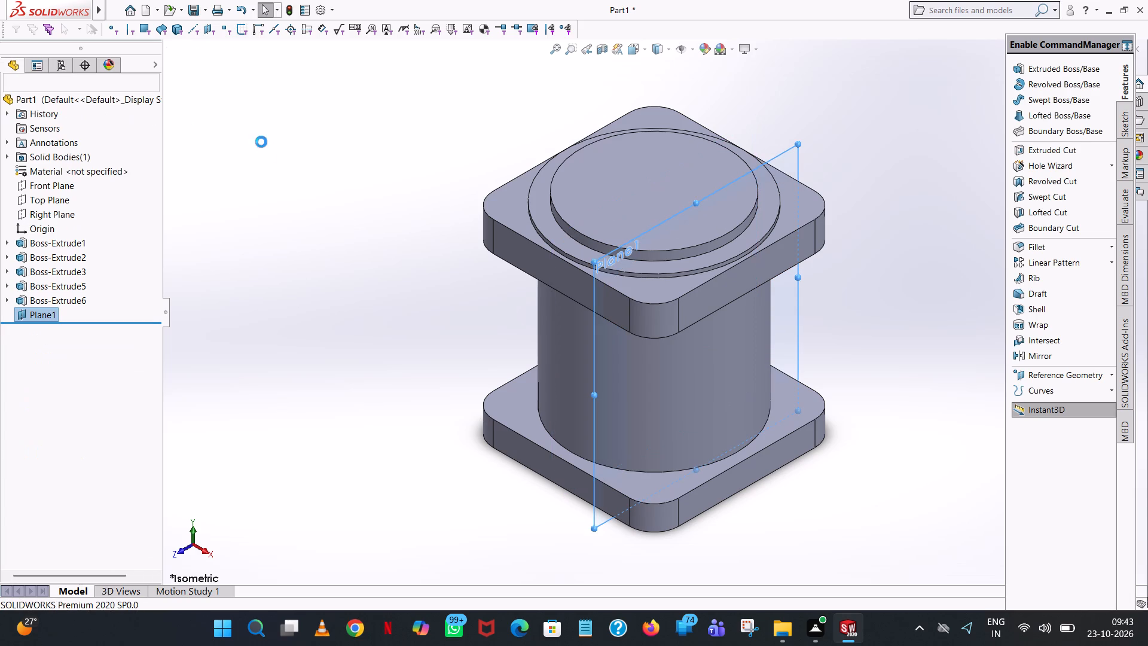
Open a sketch on the new offset plane, viewed normal to it, and extend the plane's upper border well above the top boss.
{"action": "left_click", "coordinate": [23, 312]}
{"action": "left_click", "coordinate": [35, 295]}
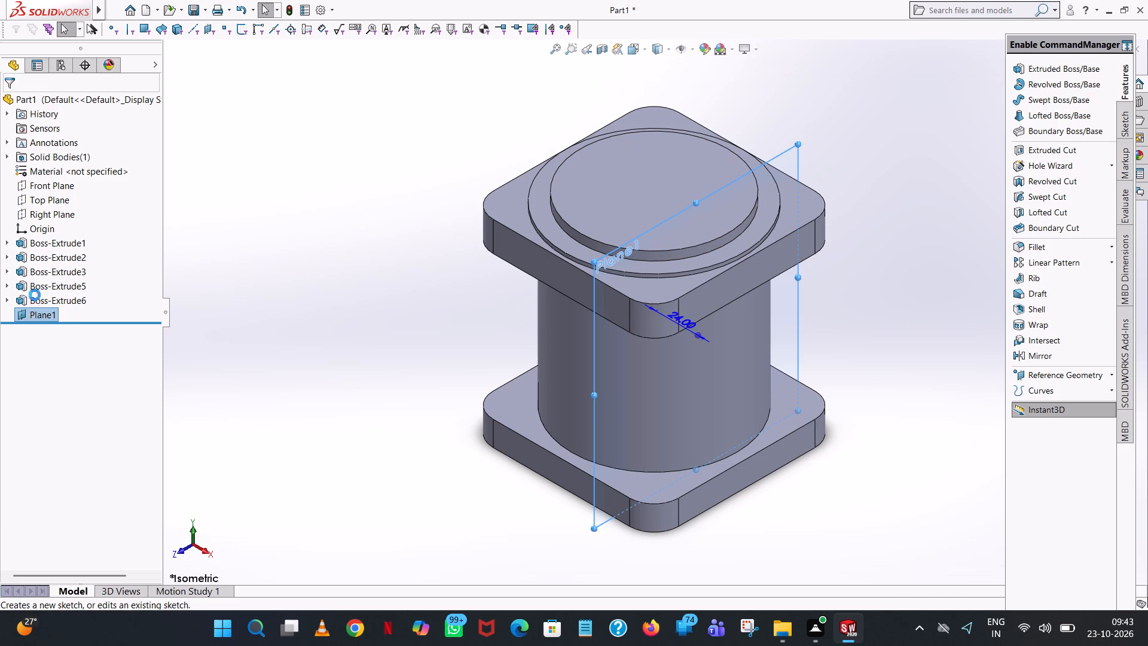
{"action": "left_click", "coordinate": [645, 46]}
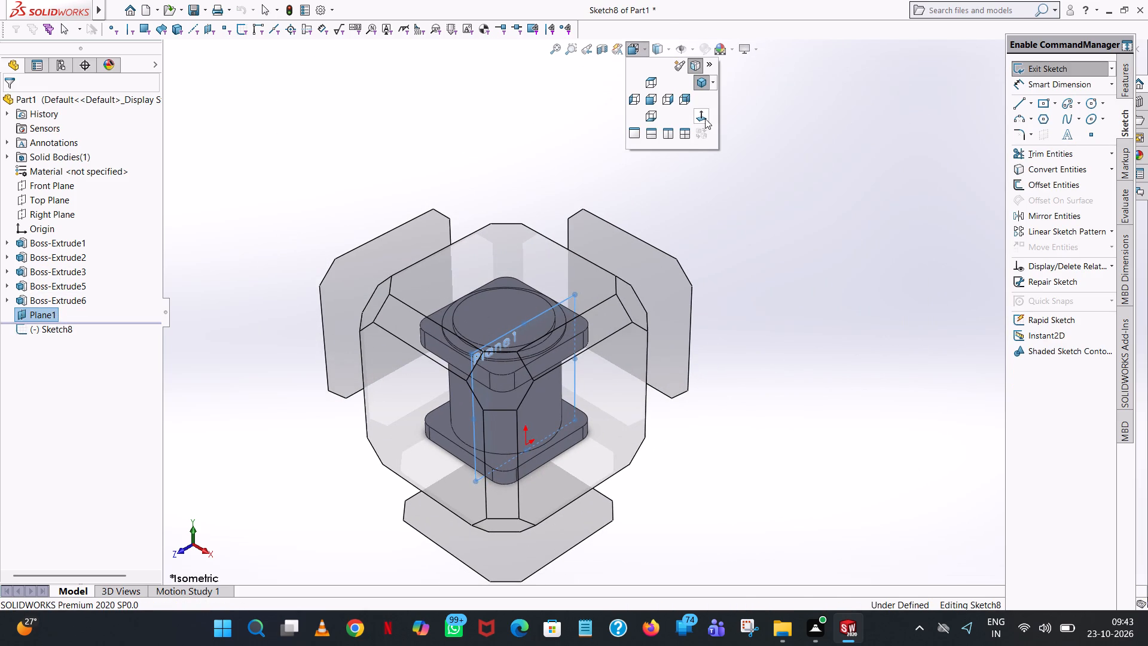
{"action": "left_click", "coordinate": [705, 118]}
{"action": "scroll", "coordinate": [811, 127], "scroll_direction": "up", "scroll_amount": 2}
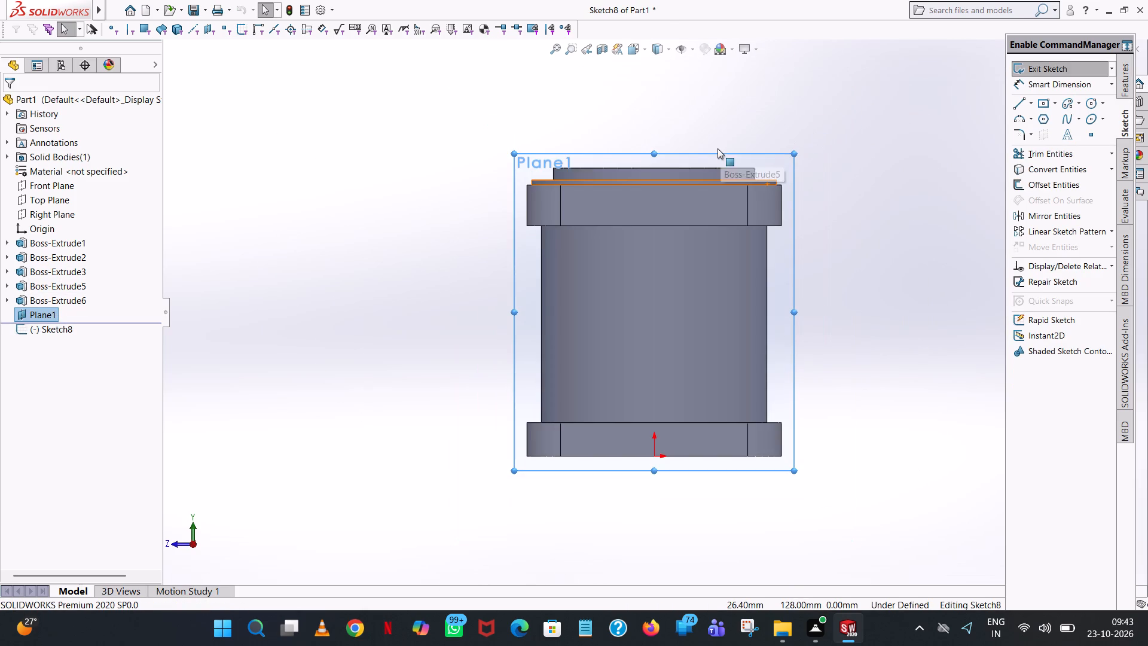
{"action": "scroll", "coordinate": [717, 145], "scroll_direction": "down", "scroll_amount": 1}
{"action": "left_click_drag", "start_coordinate": [639, 163], "coordinate": [657, 61]}
{"action": "left_click", "coordinate": [352, 176]}
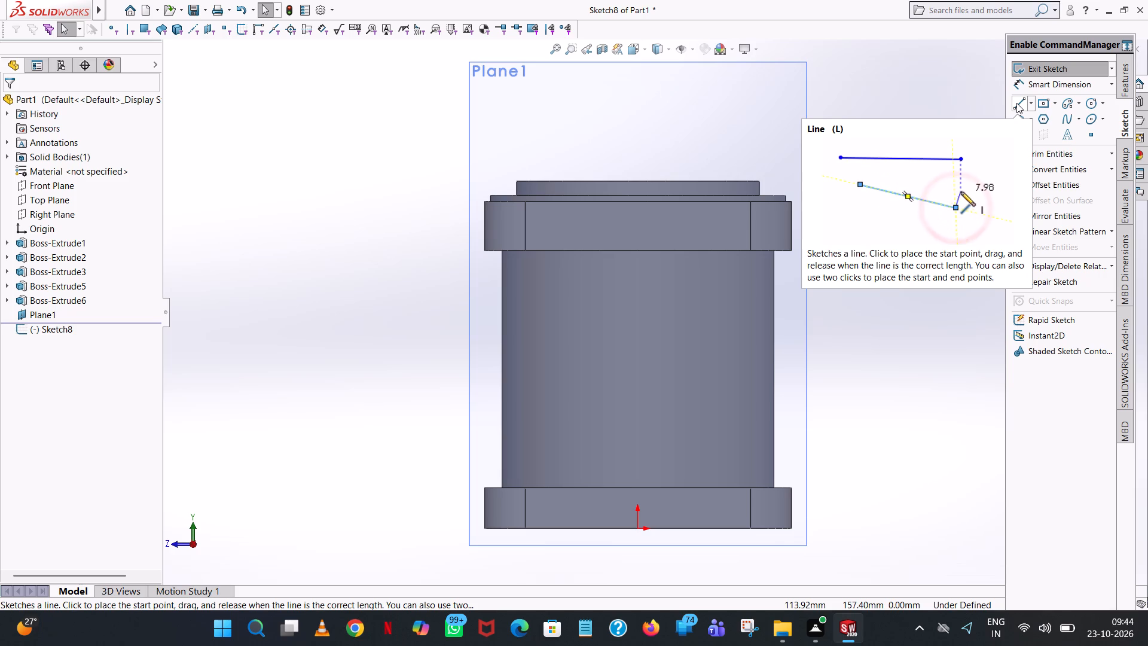
Draw a horizontal line about 16.6 mm long along the top boss's upper edge, starting at its +Z corner.
{"action": "left_click", "coordinate": [1016, 102]}
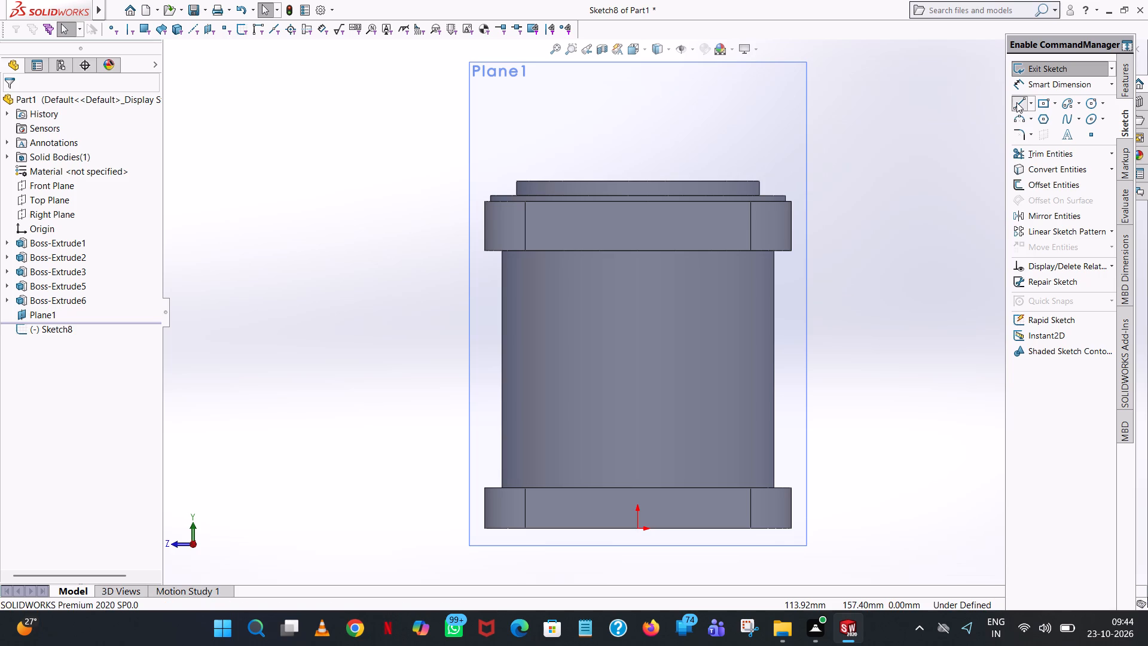
{"action": "left_click", "coordinate": [517, 182]}
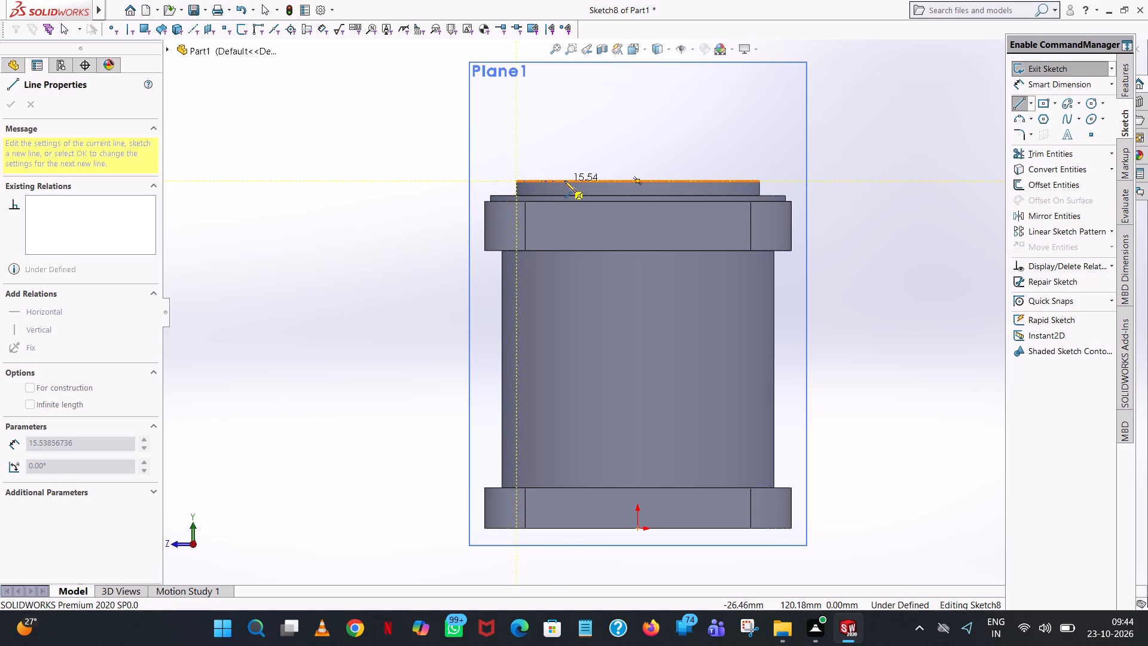
{"action": "left_click", "coordinate": [564, 181]}
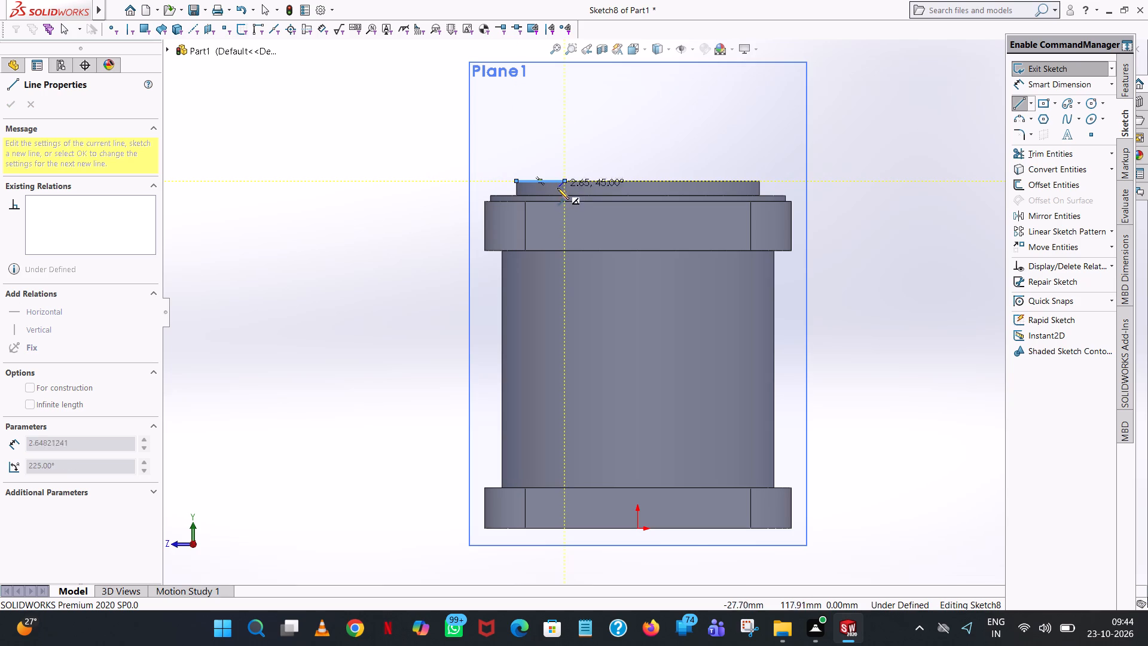
{"action": "key", "text": "1"}
{"action": "key", "text": "2"}
{"action": "key", "text": "period"}
{"action": "key", "text": "5"}
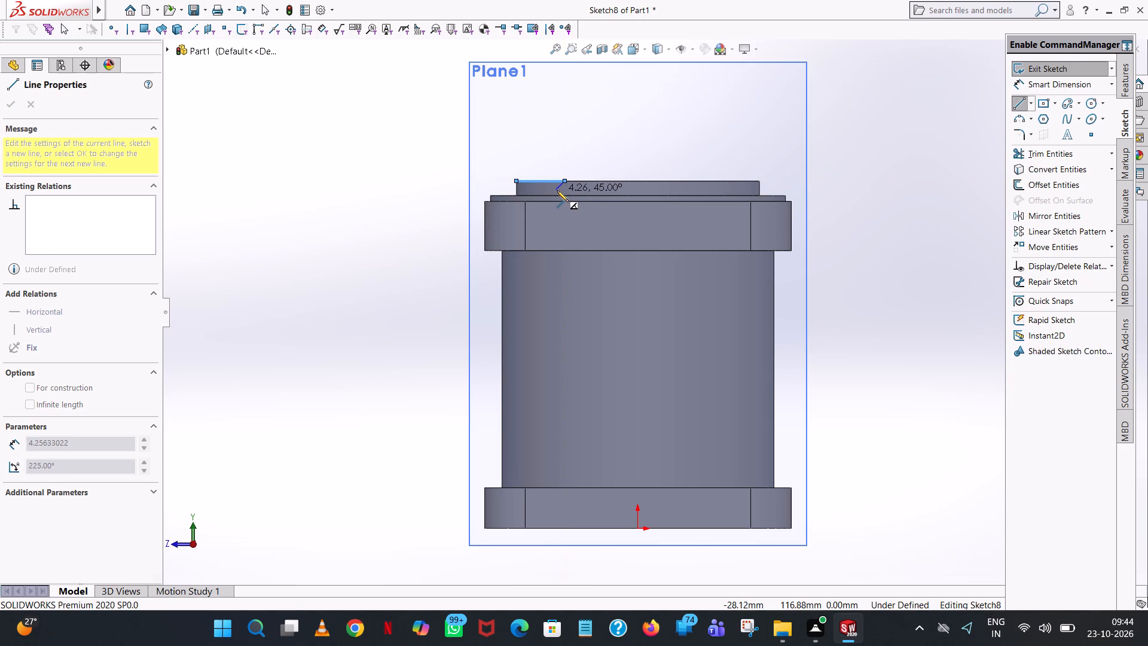
{"action": "key", "text": "Return"}
{"action": "right_click", "coordinate": [564, 183]}
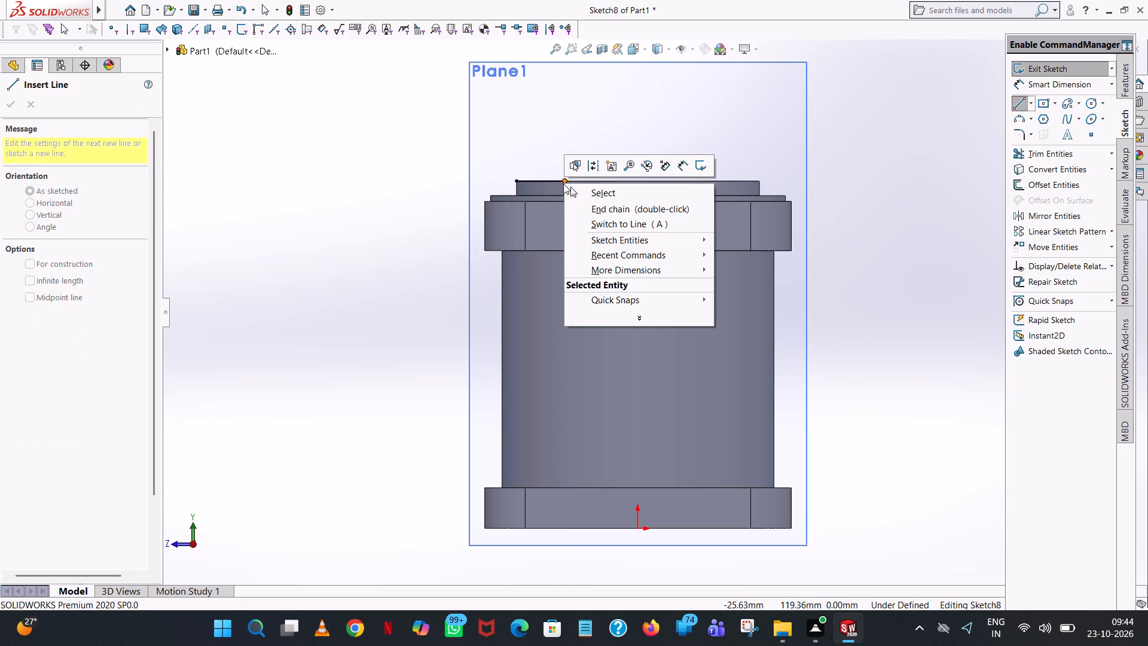
{"action": "left_click", "coordinate": [583, 191]}
Set the horizontal line's length to 12.5 mm.
{"action": "left_click", "coordinate": [537, 184]}
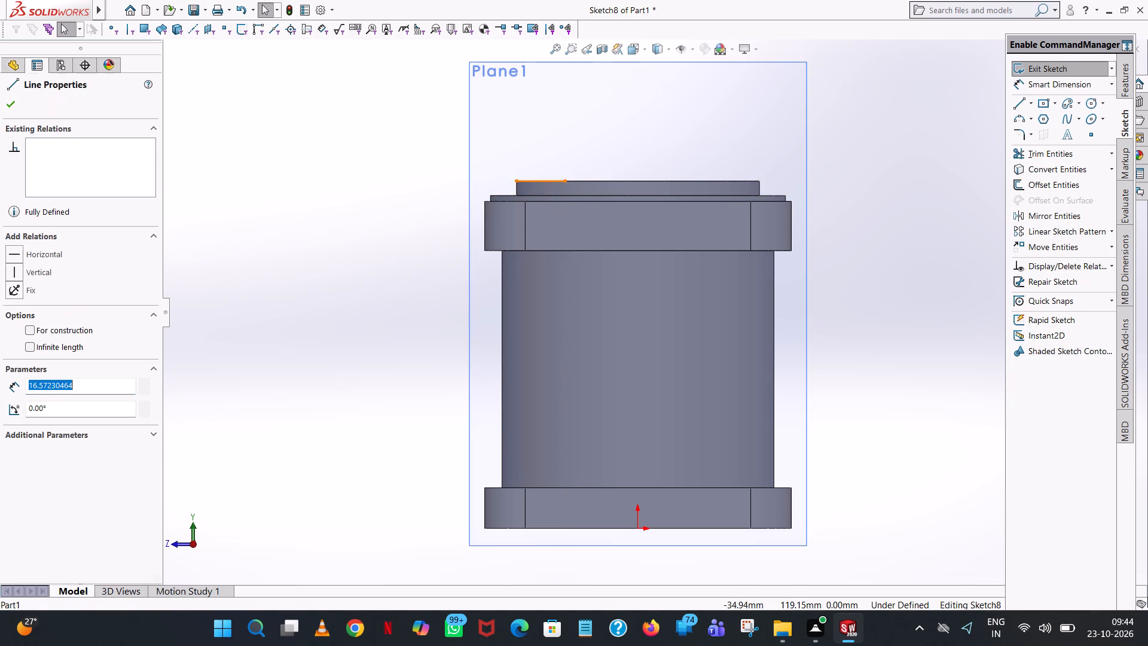
{"action": "key", "text": "1"}
{"action": "key", "text": "2"}
{"action": "key", "text": "period"}
{"action": "key", "text": "5"}
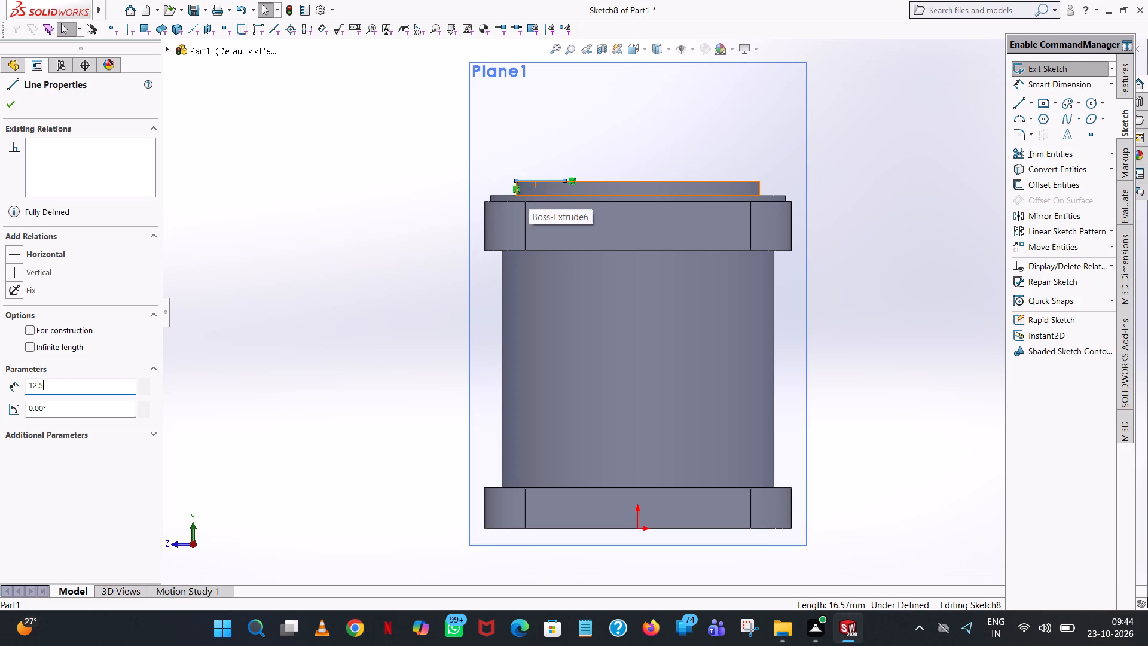
{"action": "key", "text": "Return"}
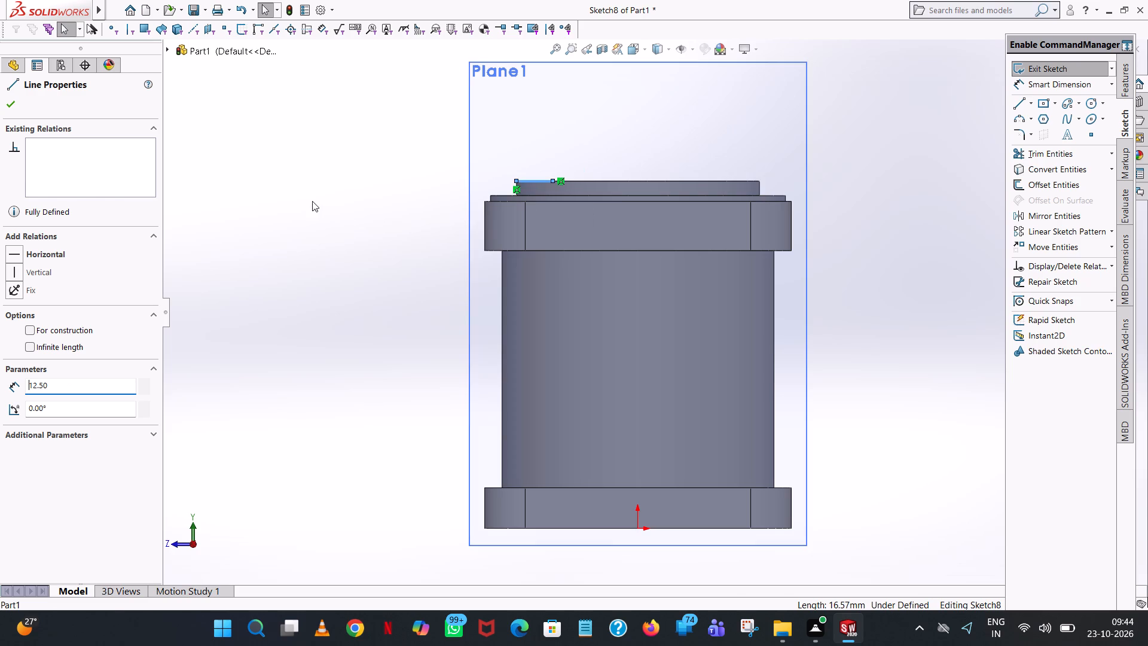
Draw a vertical line upward from the horizontal line's free end and set its length to 15 mm.
{"action": "left_click", "coordinate": [312, 201]}
{"action": "left_click", "coordinate": [1015, 103]}
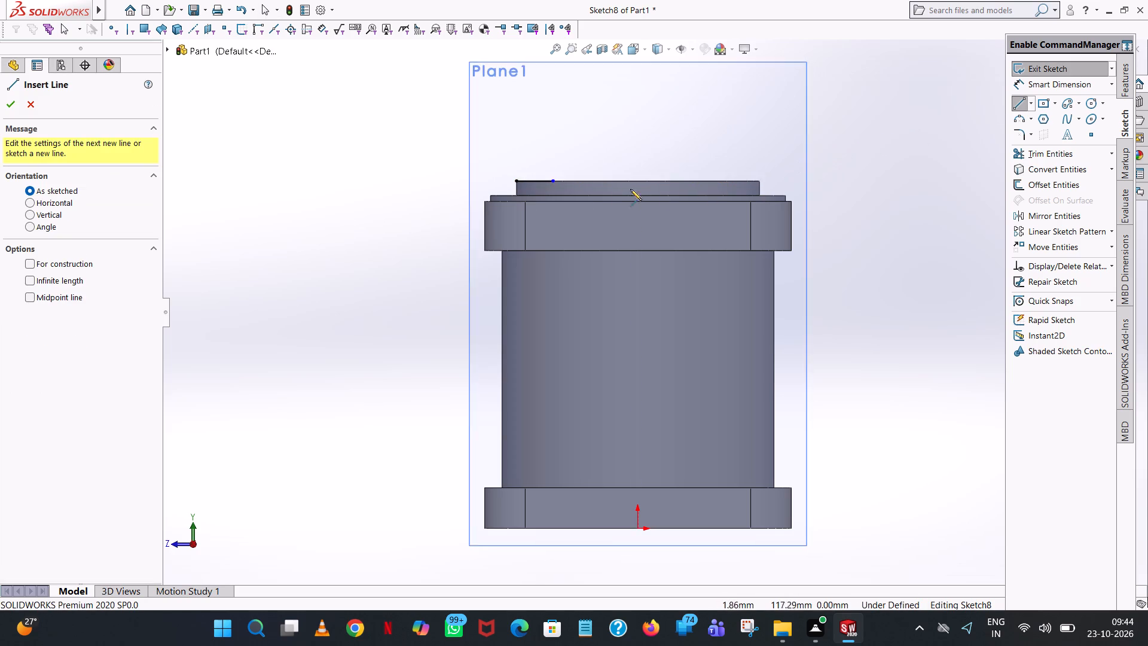
{"action": "left_click", "coordinate": [552, 182]}
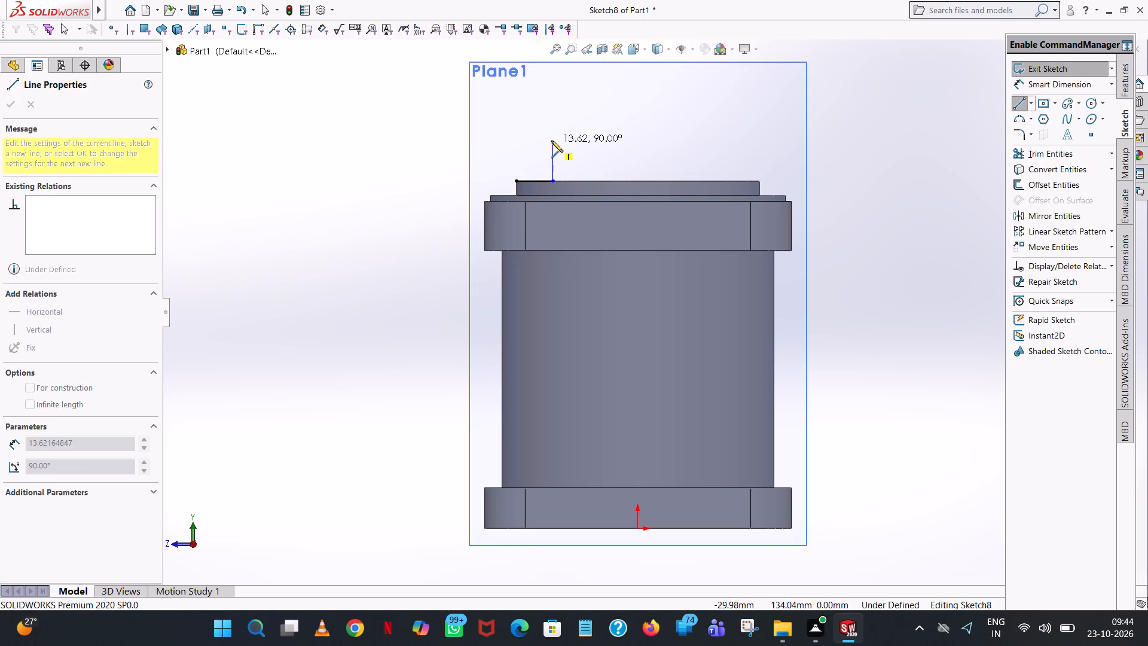
{"action": "left_click", "coordinate": [551, 141]}
{"action": "right_click", "coordinate": [551, 141]}
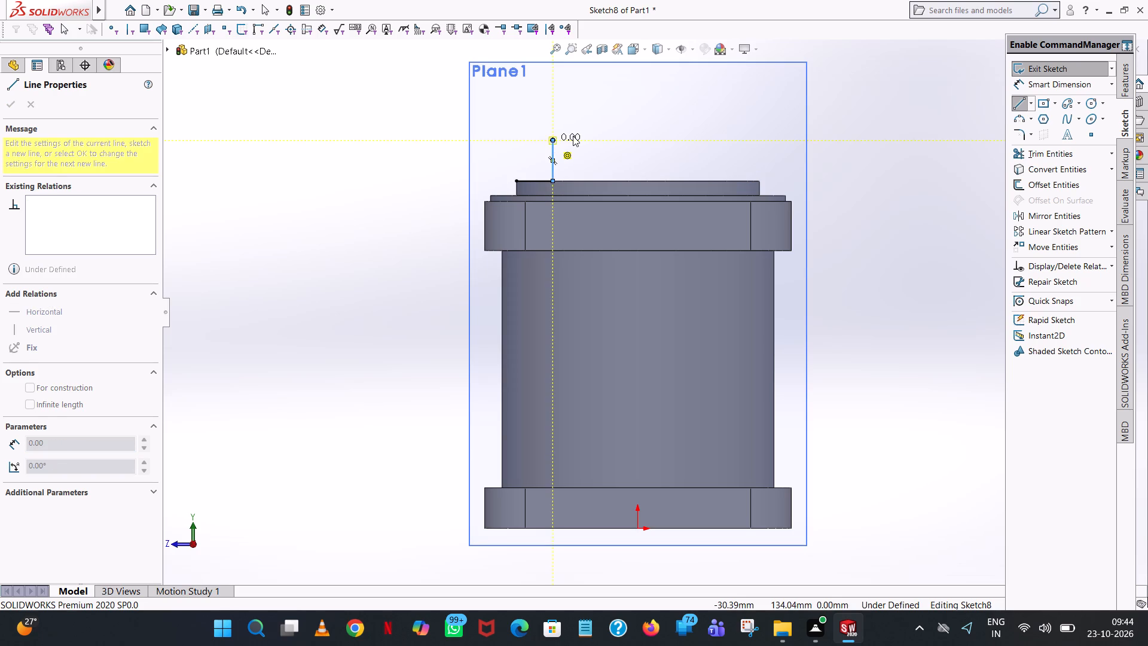
{"action": "left_click", "coordinate": [587, 150]}
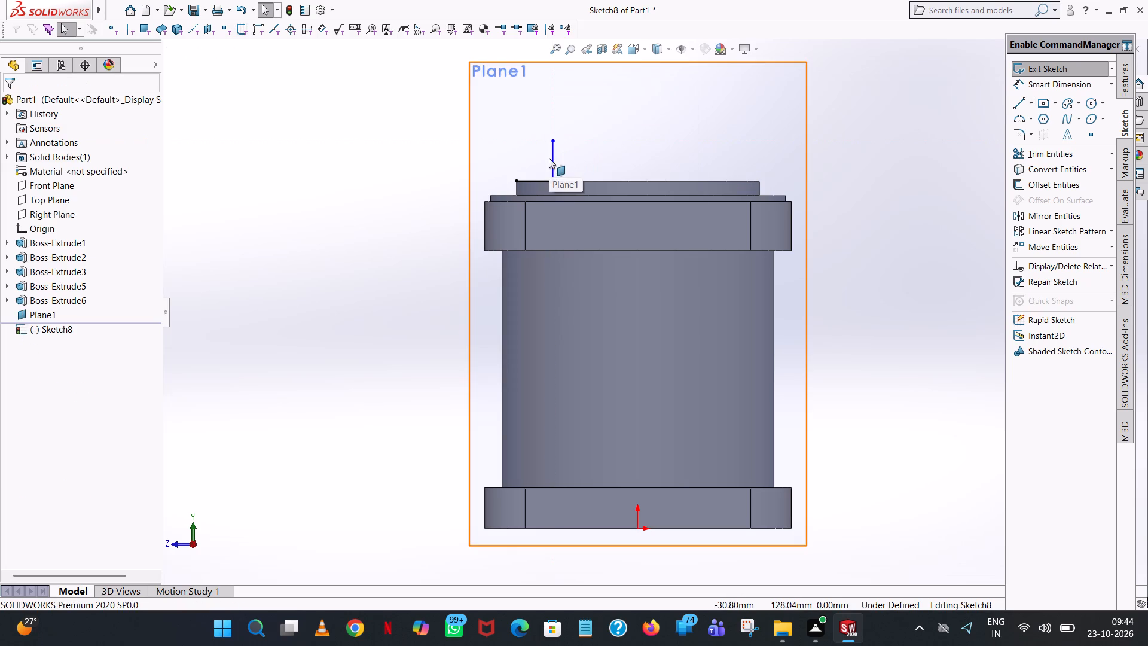
{"action": "left_click", "coordinate": [555, 163]}
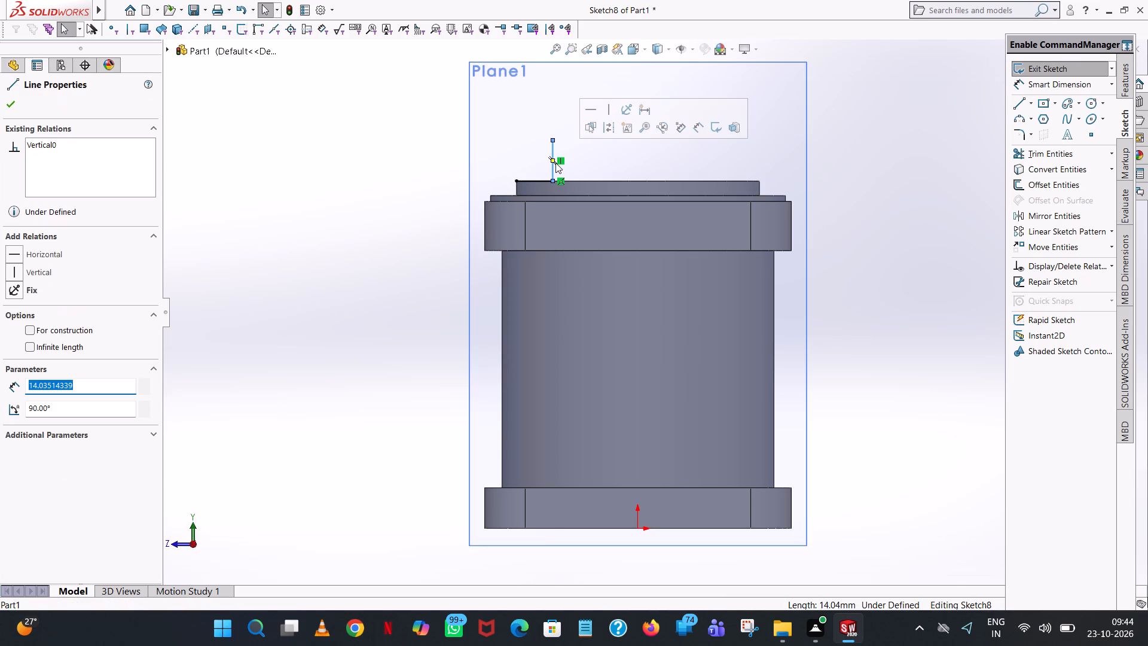
{"action": "key", "text": "1"}
{"action": "key", "text": "5"}
{"action": "key", "text": "Return"}
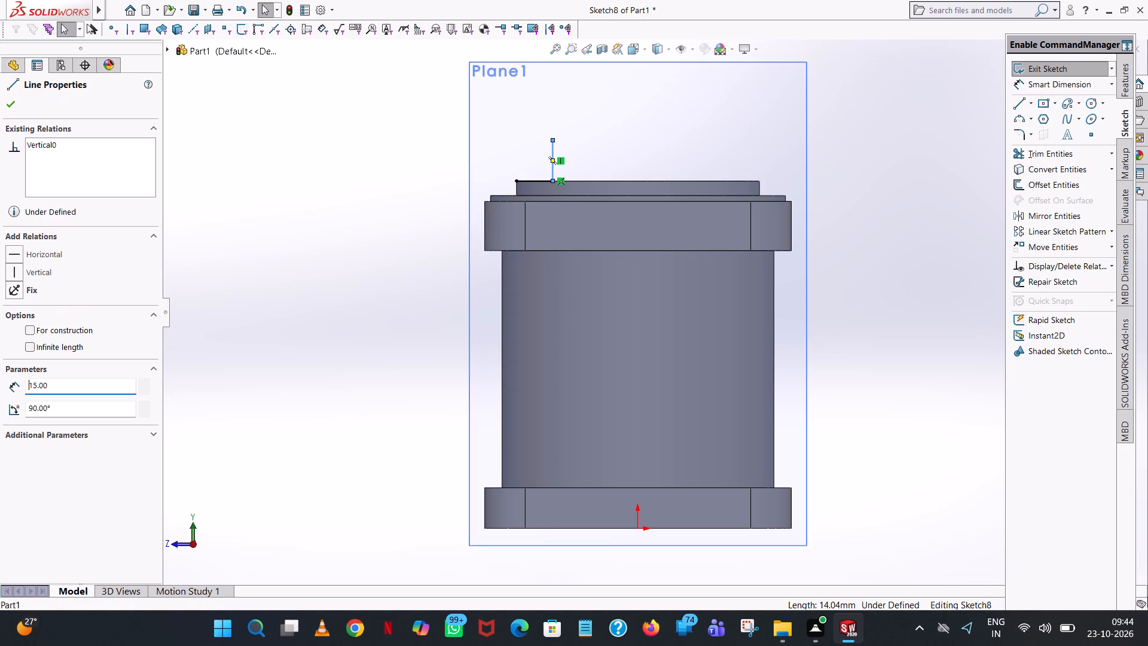
{"action": "left_click", "coordinate": [387, 135]}
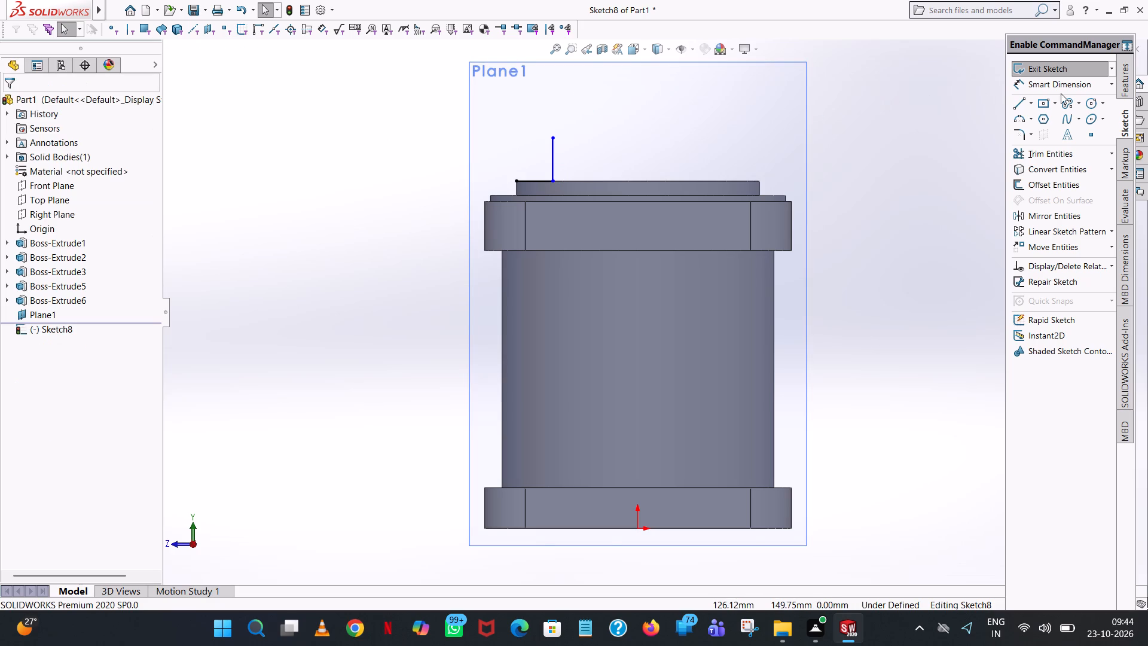
Draw a circle centred on the vertical line's upper end and set its radius to 12.5 mm.
{"action": "left_click", "coordinate": [1094, 103]}
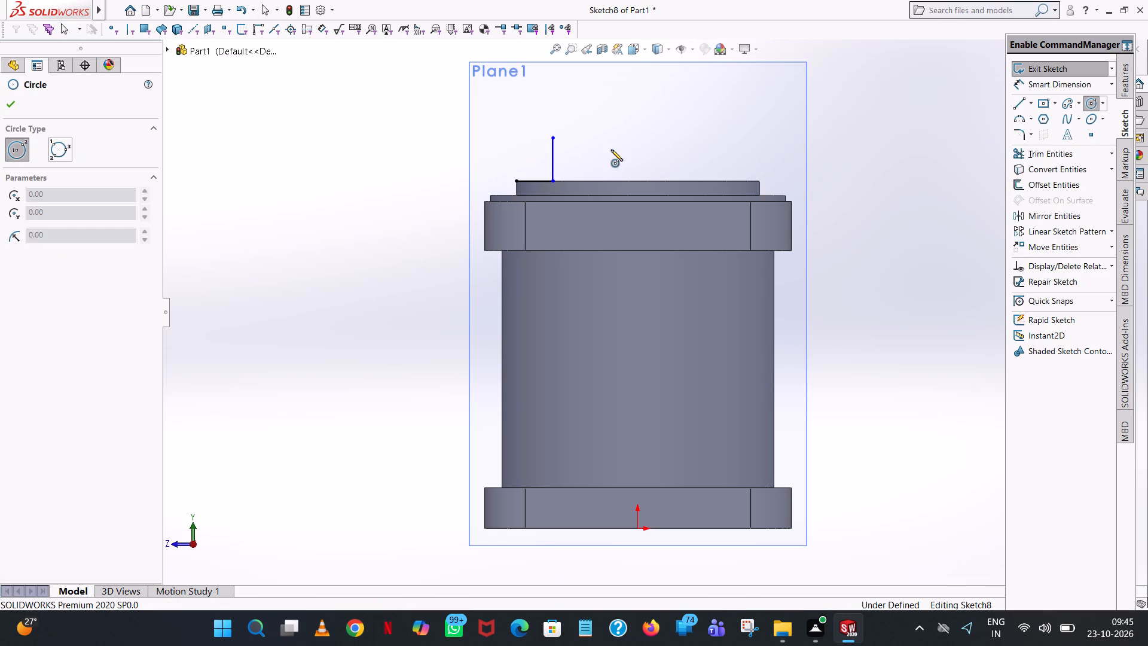
{"action": "left_click", "coordinate": [552, 137]}
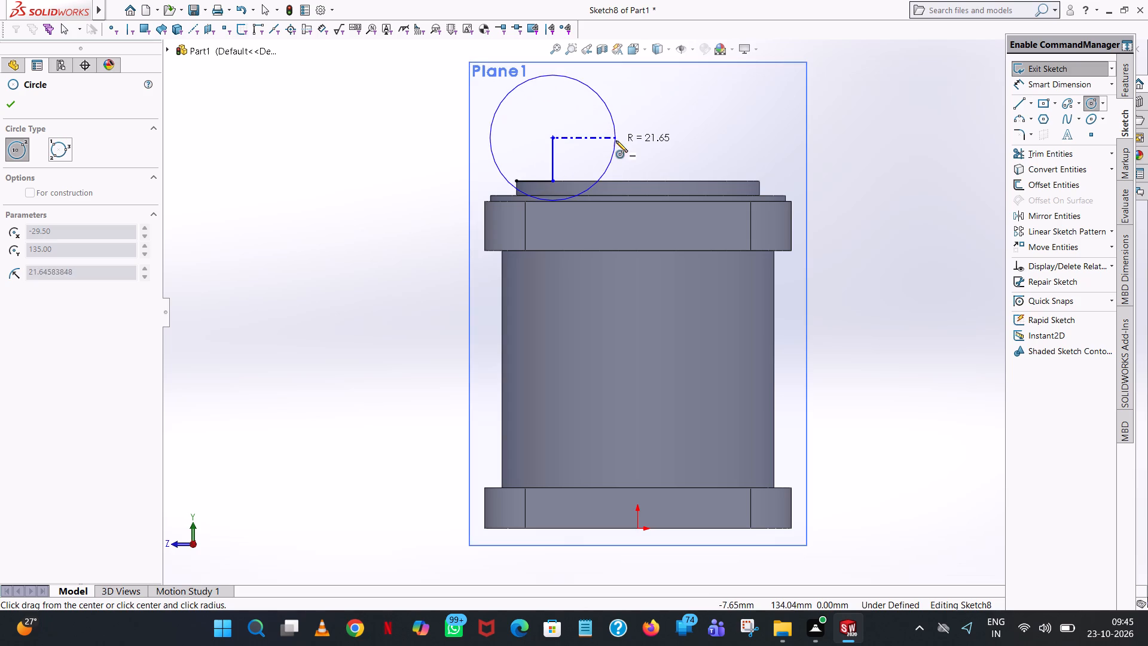
{"action": "left_click", "coordinate": [584, 157]}
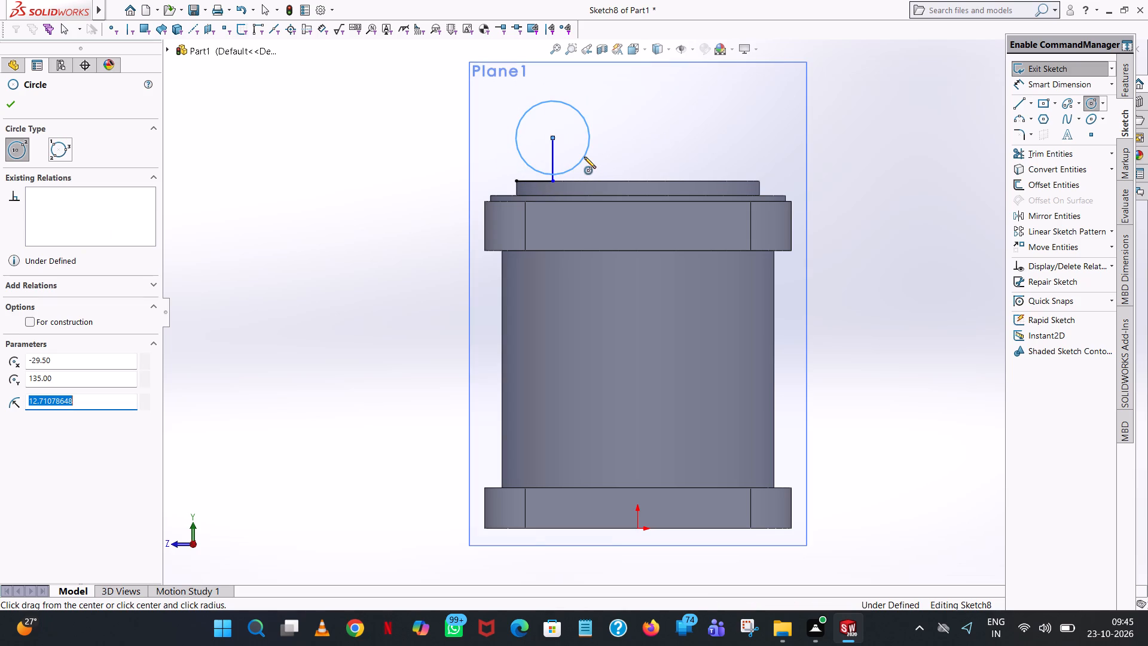
{"action": "key", "text": "1"}
{"action": "key", "text": "2"}
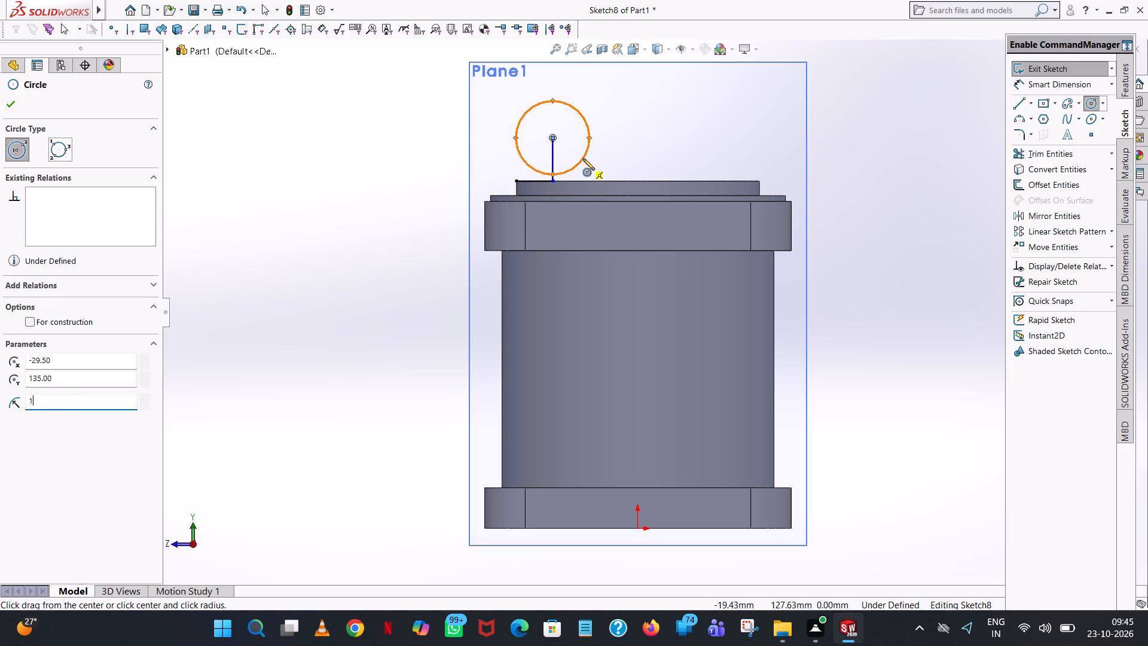
{"action": "key", "text": "5"}
{"action": "key", "text": "BackSpace"}
{"action": "key", "text": "period"}
{"action": "key", "text": "8"}
{"action": "key", "text": "BackSpace"}
{"action": "key", "text": "5"}
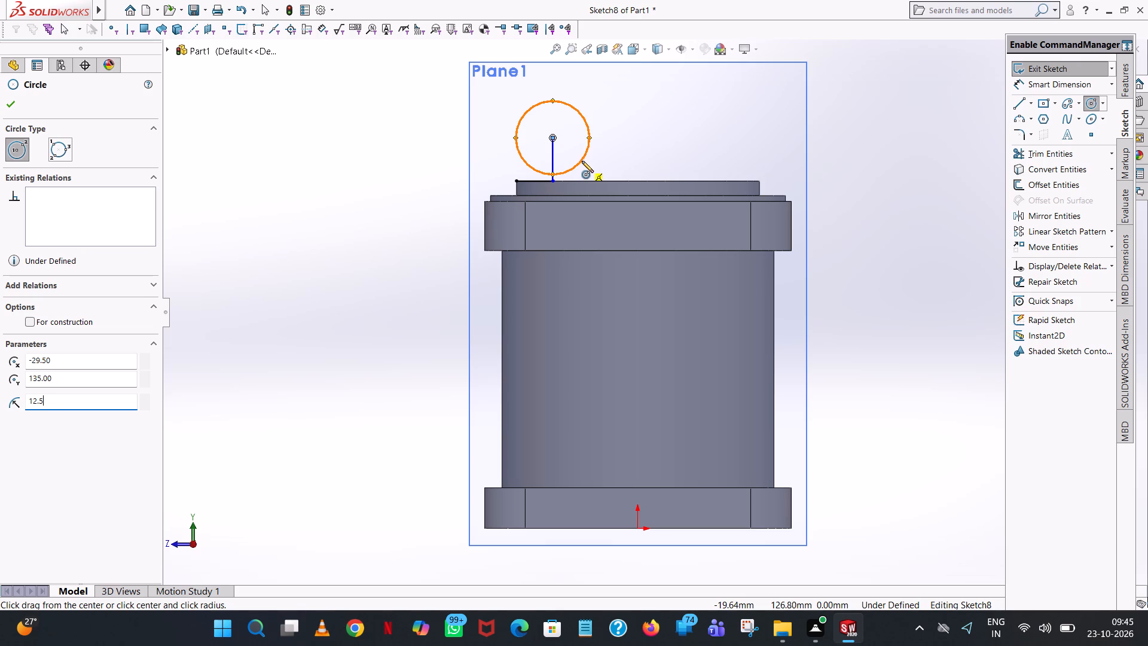
{"action": "key", "text": "Return"}
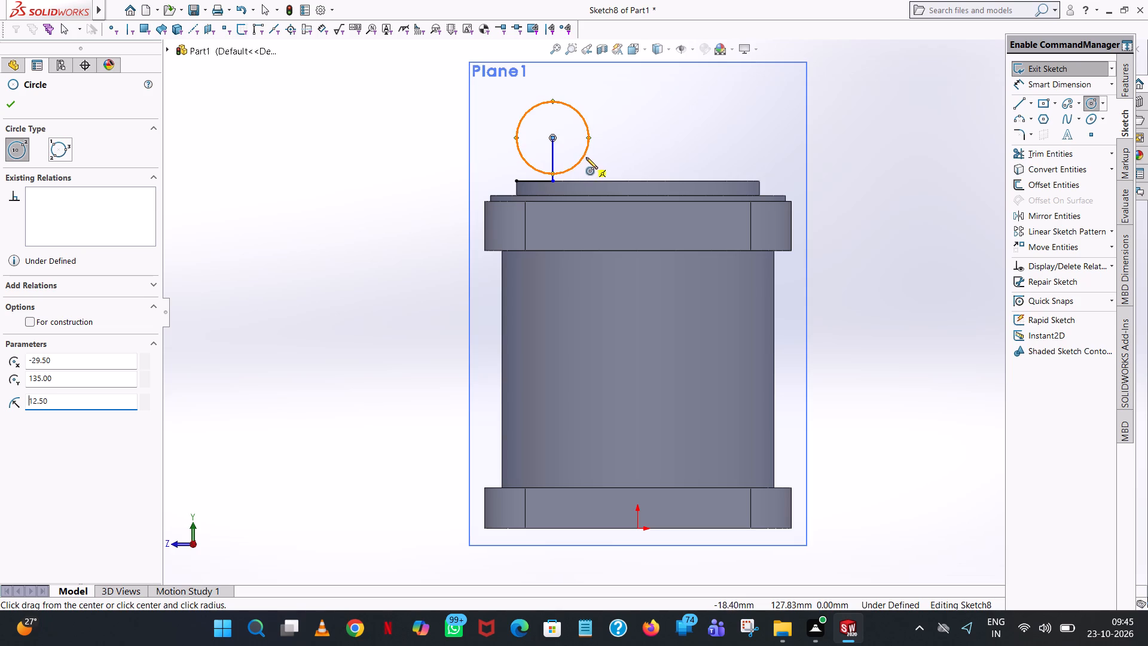
{"action": "left_click", "coordinate": [15, 103]}
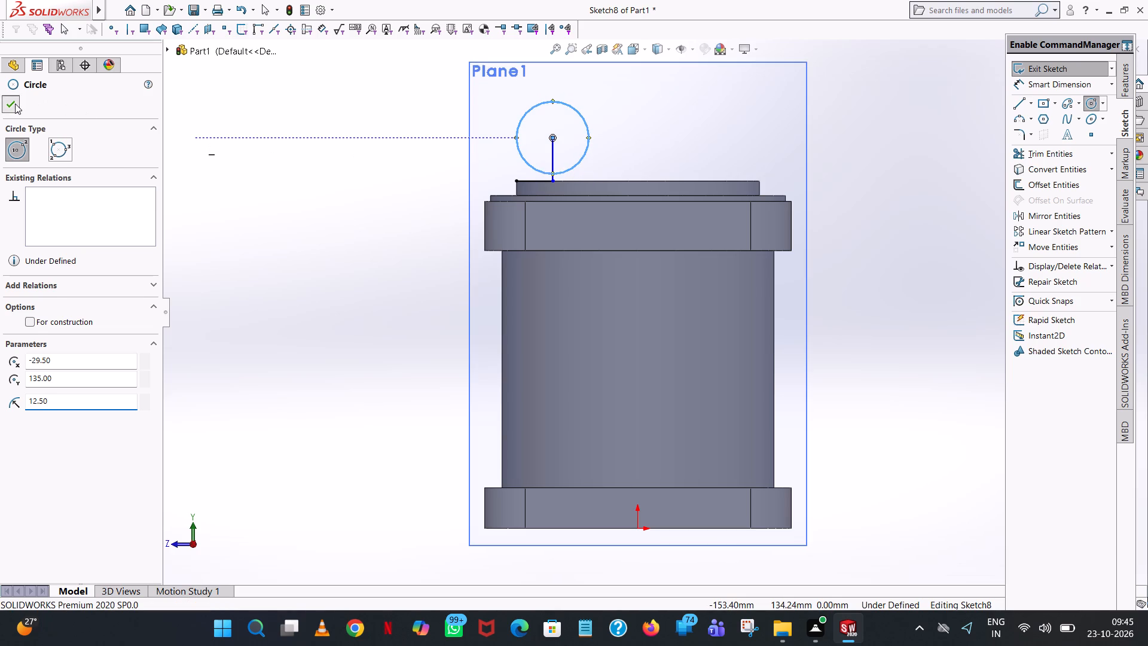
{"action": "left_click", "coordinate": [921, 148]}
Draw a 15 mm vertical line from the circle's +Z side point down to the horizontal line's starting corner.
{"action": "left_click", "coordinate": [1021, 105]}
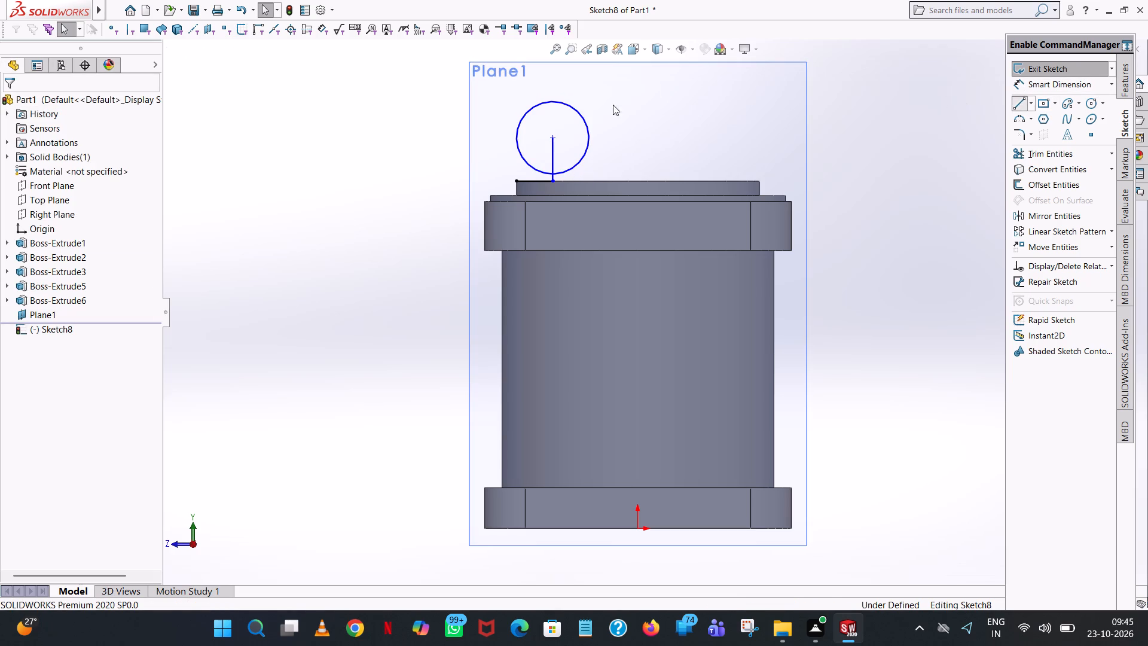
{"action": "left_click", "coordinate": [516, 138]}
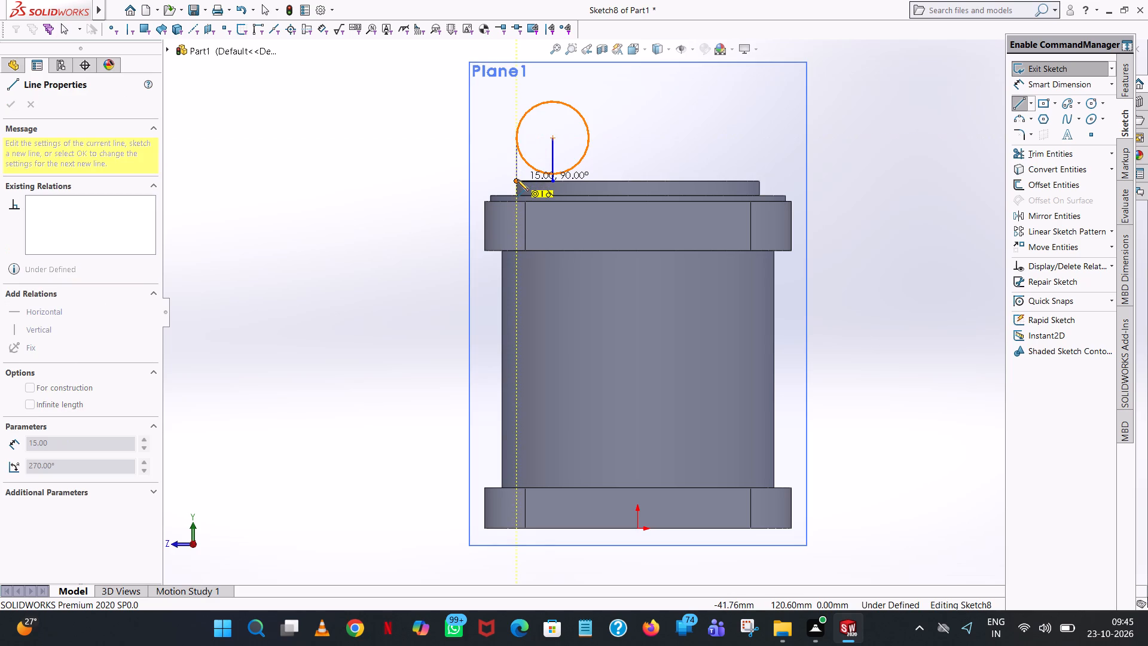
{"action": "left_click", "coordinate": [517, 179]}
{"action": "right_click", "coordinate": [517, 179]}
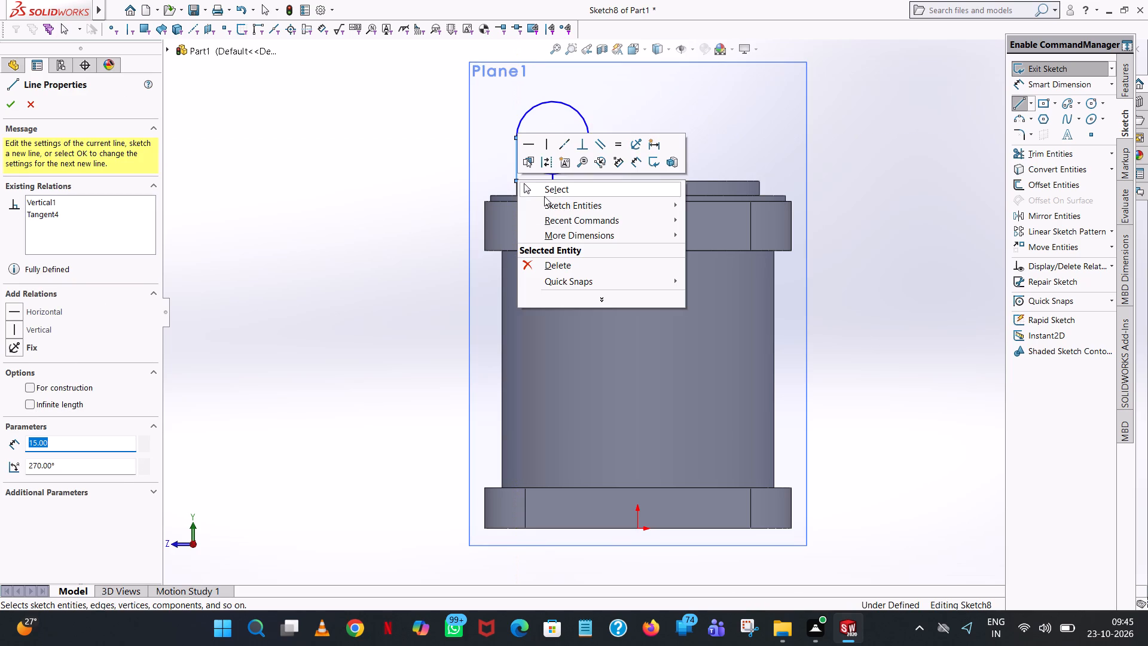
{"action": "left_click", "coordinate": [552, 190]}
Draw a 15 mm vertical line from the circle's opposite side point down to the top boss's upper edge.
{"action": "left_click", "coordinate": [1019, 102]}
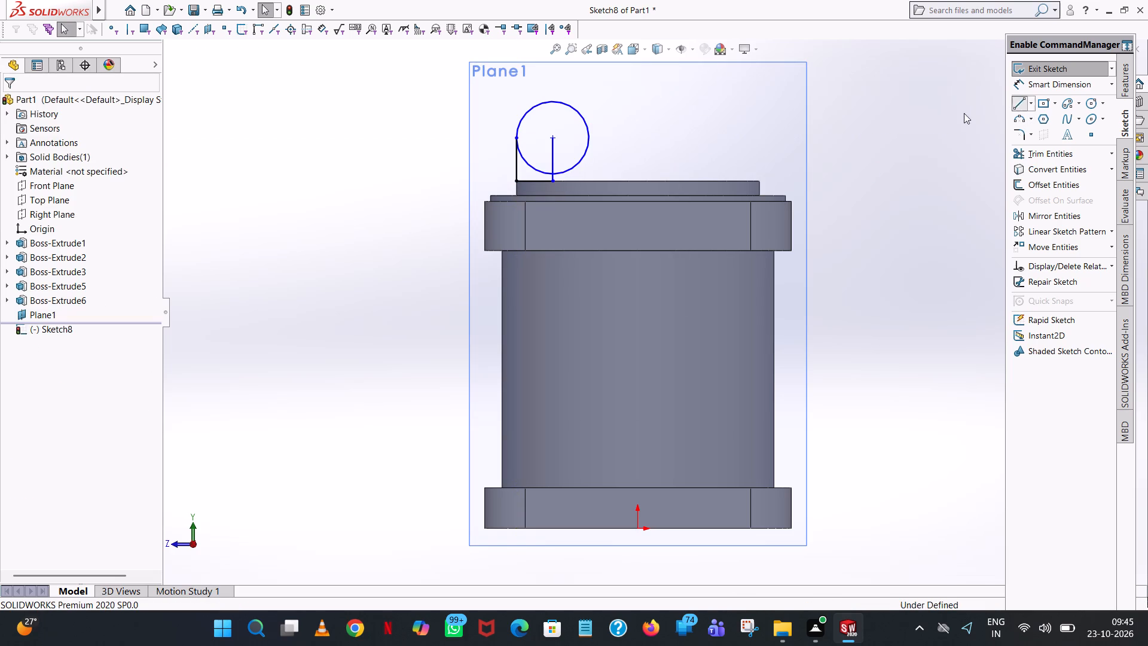
{"action": "left_click", "coordinate": [588, 136]}
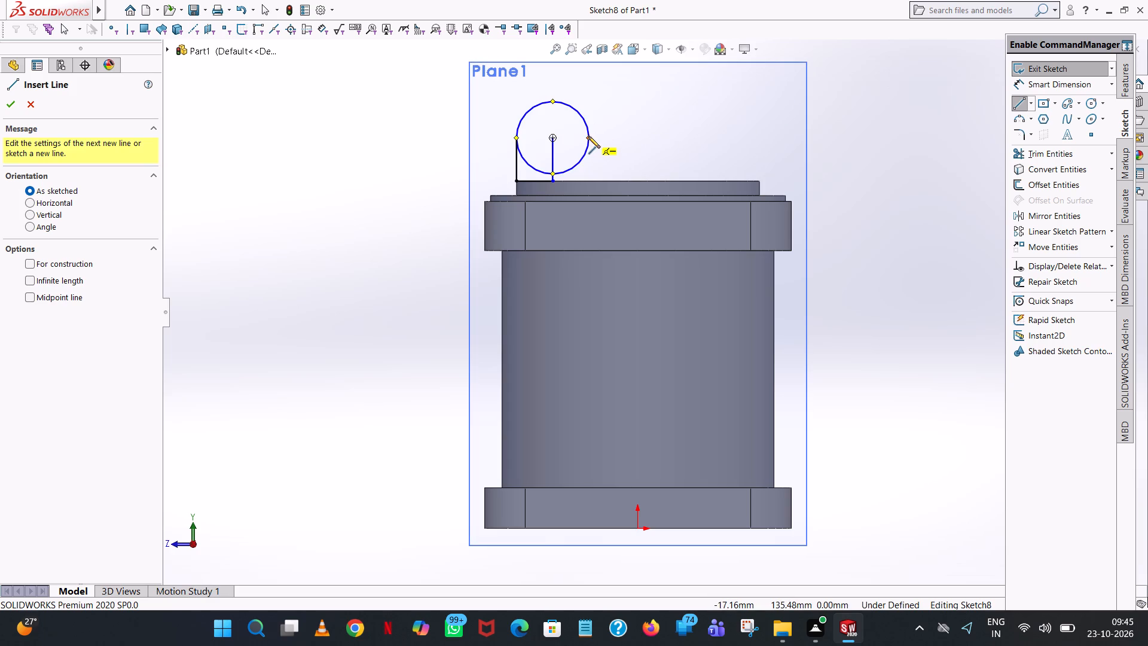
{"action": "left_click", "coordinate": [590, 181]}
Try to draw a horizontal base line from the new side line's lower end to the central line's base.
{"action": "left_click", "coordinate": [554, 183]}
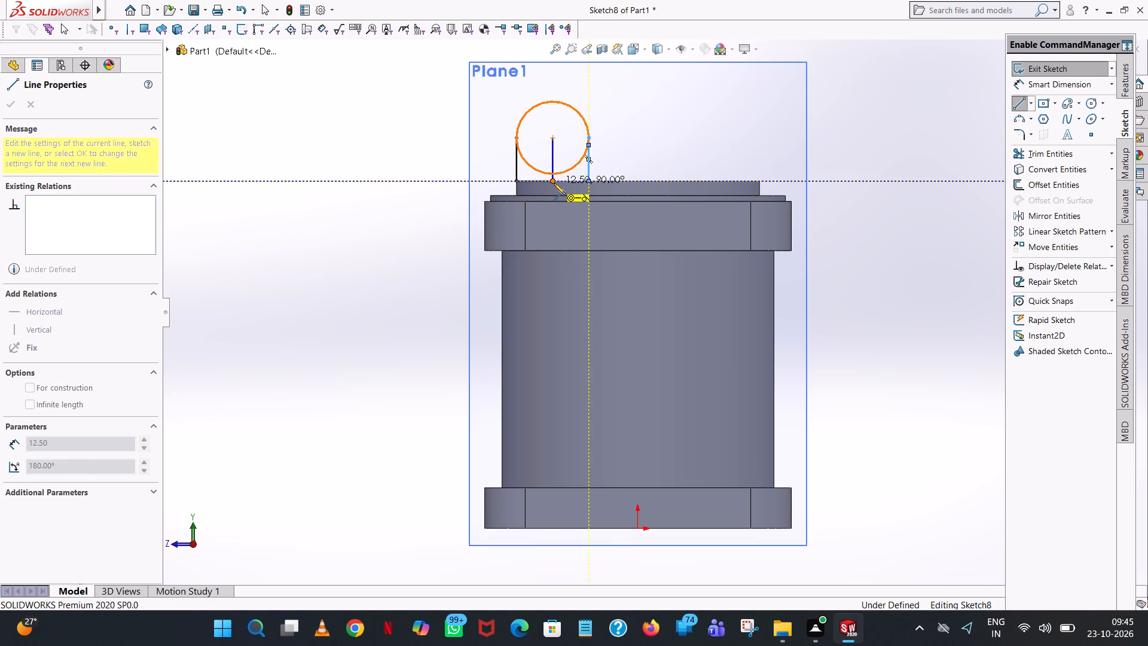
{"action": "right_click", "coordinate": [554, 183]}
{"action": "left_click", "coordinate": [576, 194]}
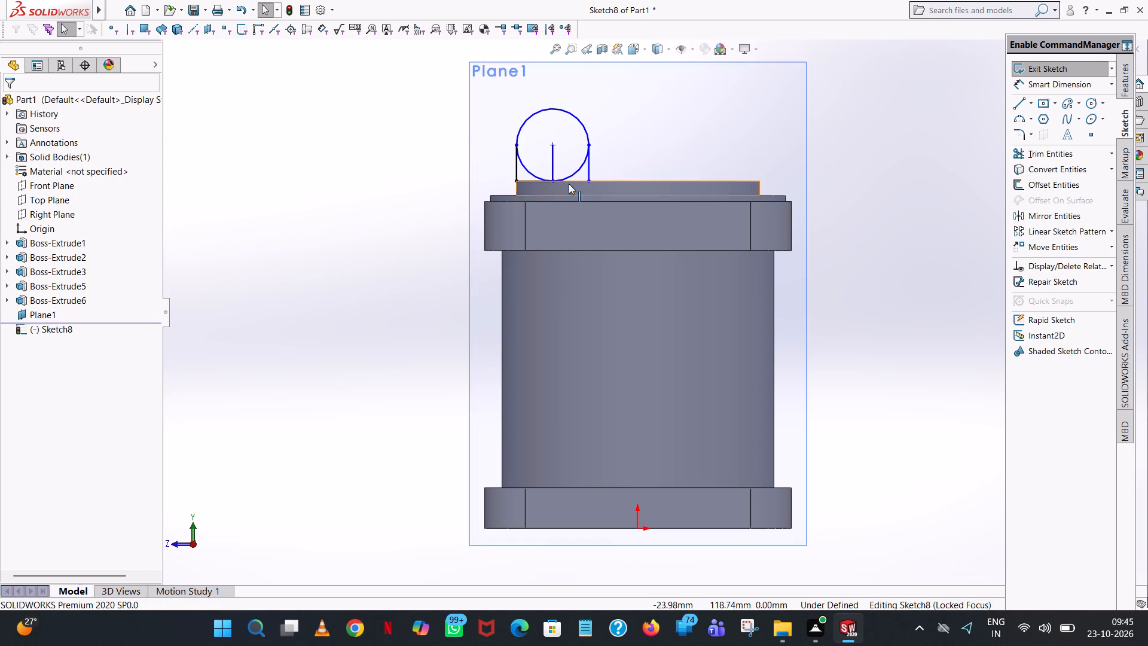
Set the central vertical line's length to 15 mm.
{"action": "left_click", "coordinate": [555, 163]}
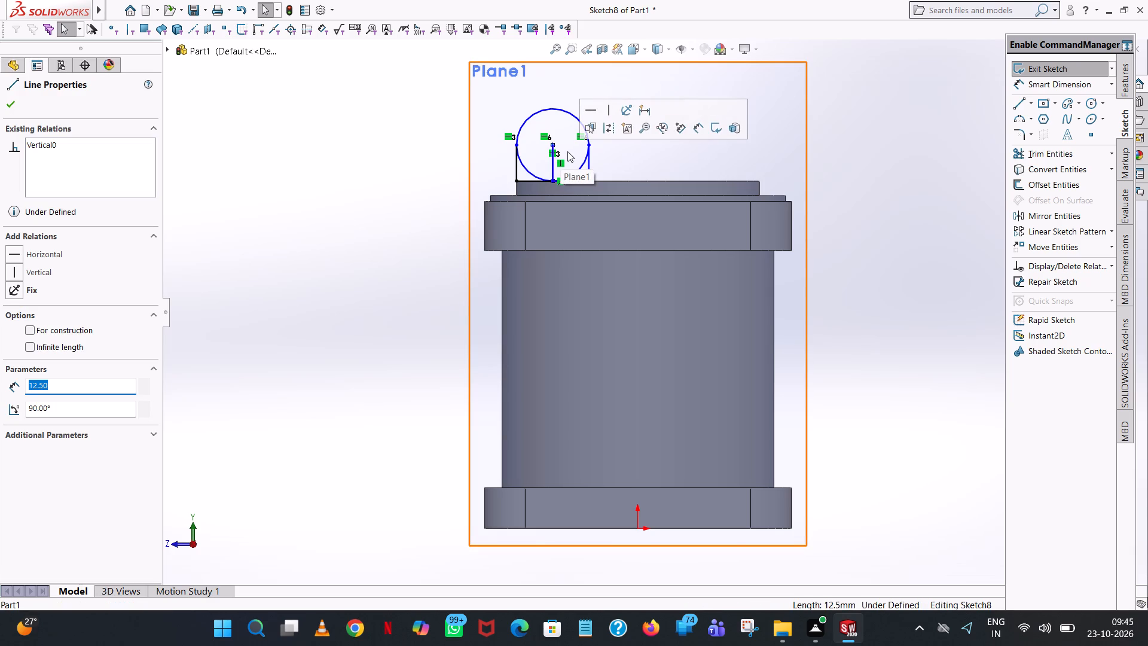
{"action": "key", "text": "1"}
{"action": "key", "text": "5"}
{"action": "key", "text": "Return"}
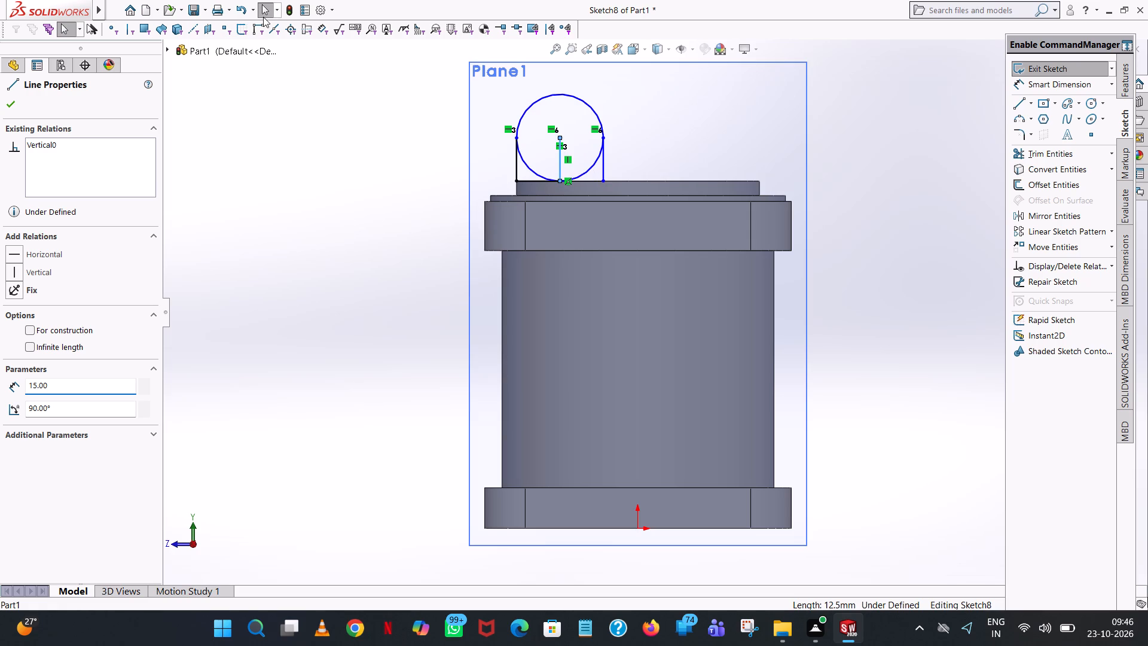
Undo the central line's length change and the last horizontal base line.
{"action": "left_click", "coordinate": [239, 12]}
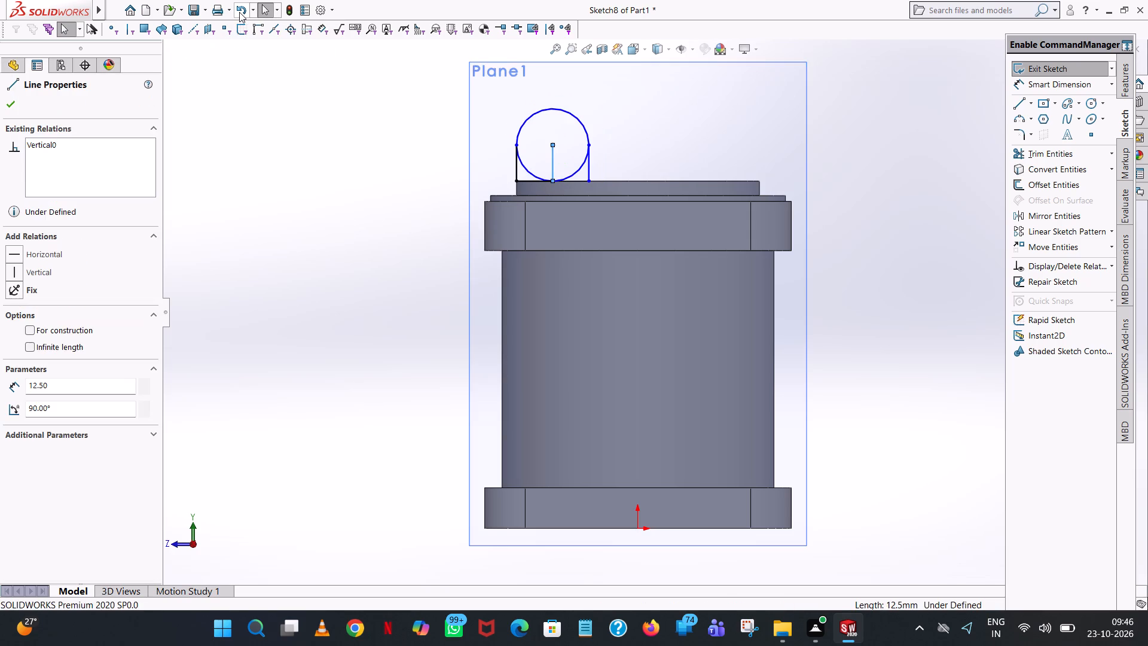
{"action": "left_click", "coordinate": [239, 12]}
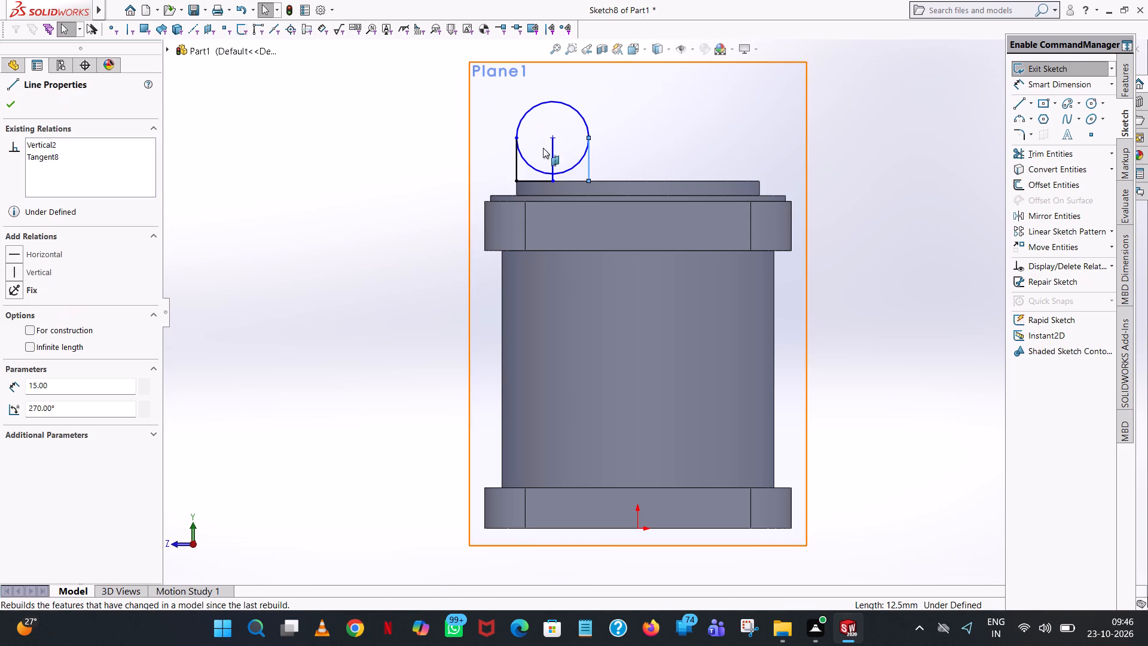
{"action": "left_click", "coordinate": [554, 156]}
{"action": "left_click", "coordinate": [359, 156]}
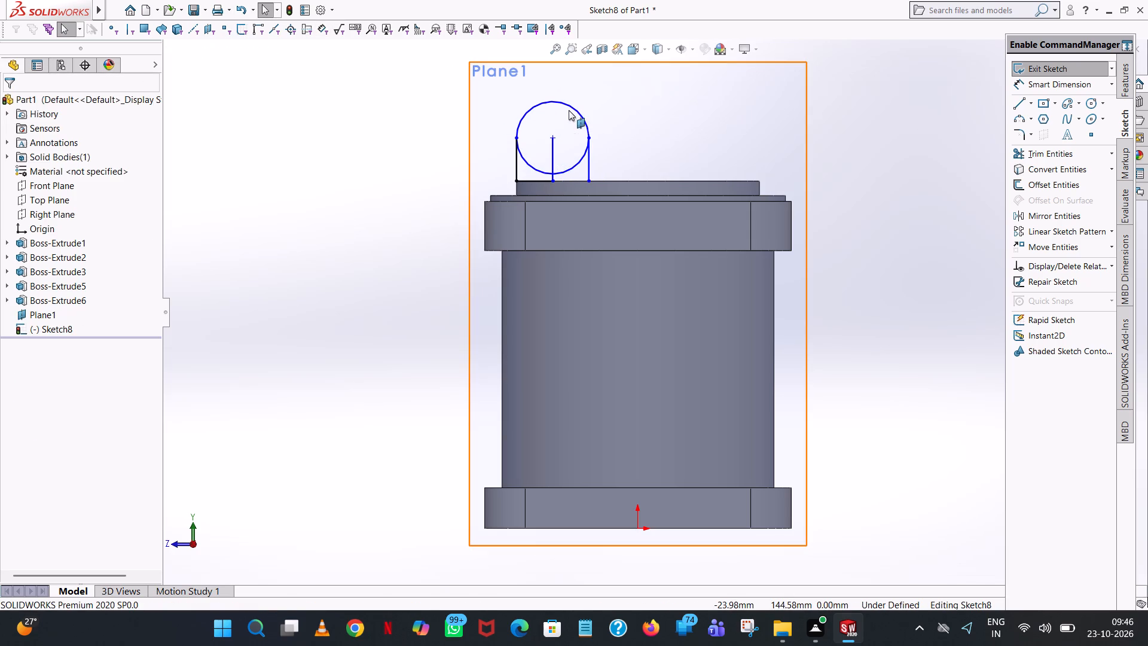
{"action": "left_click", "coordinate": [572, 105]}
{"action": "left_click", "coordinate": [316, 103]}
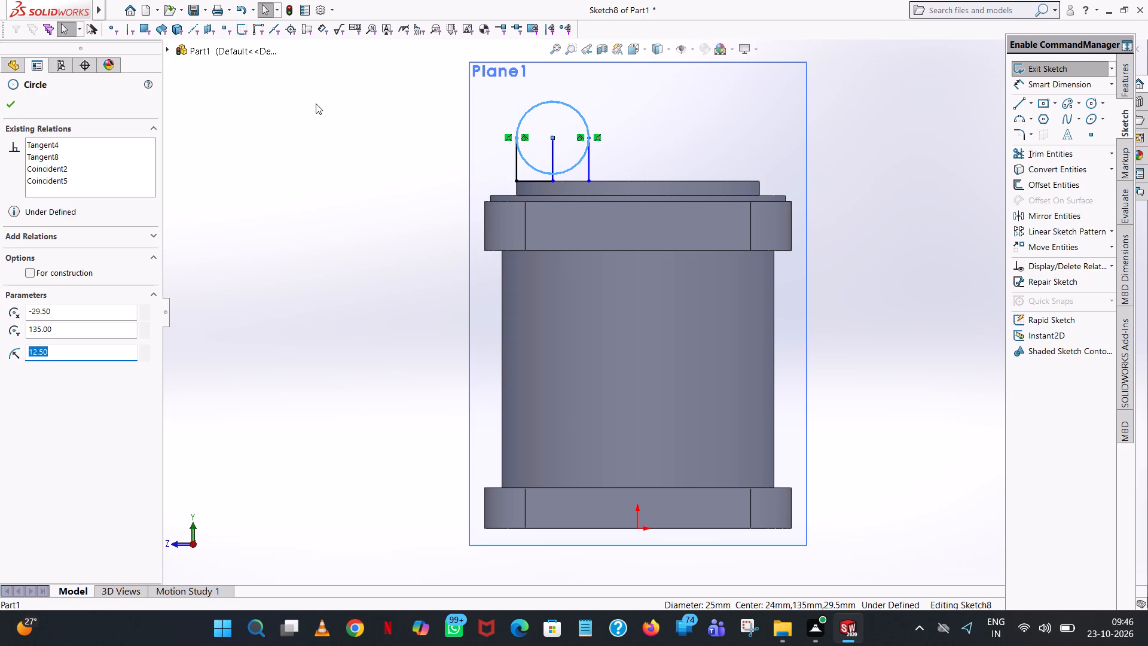
Trim the circle's lower arc between the central vertical line and the side line away from the +Z corner.
{"action": "left_click", "coordinate": [1042, 159]}
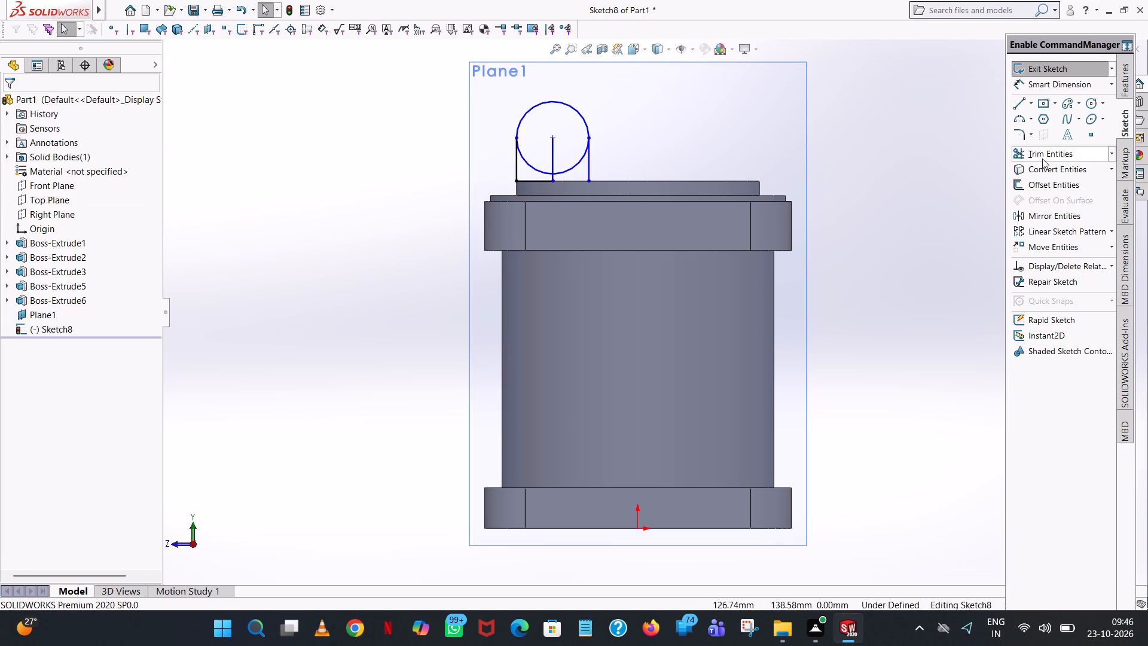
{"action": "left_click", "coordinate": [576, 161]}
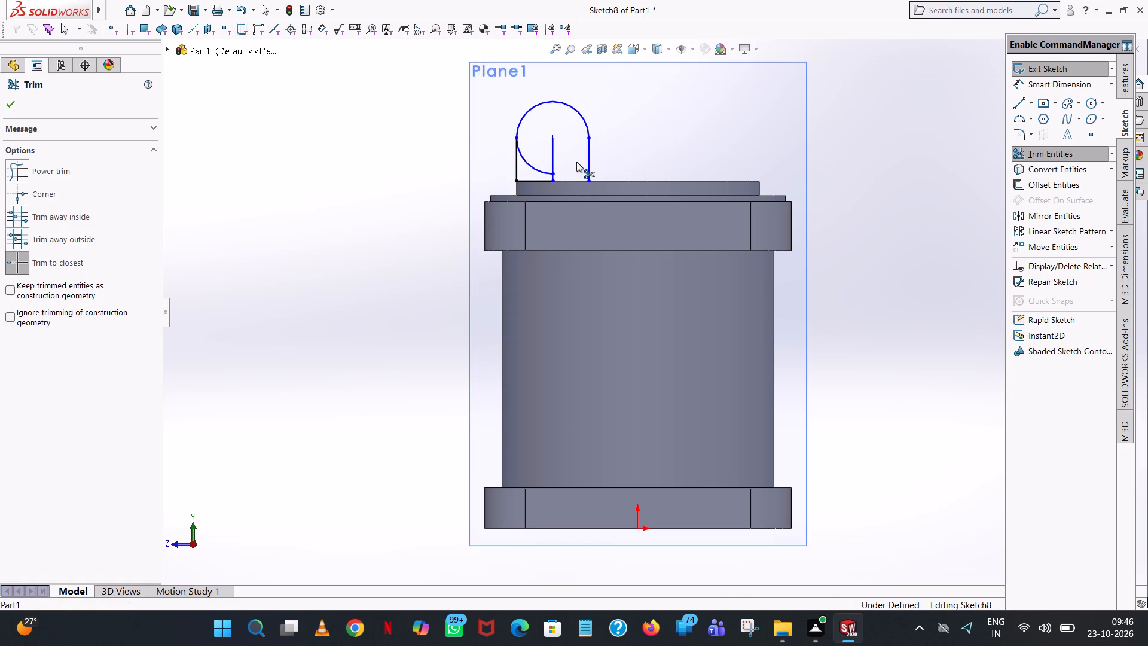
{"action": "left_click", "coordinate": [9, 104]}
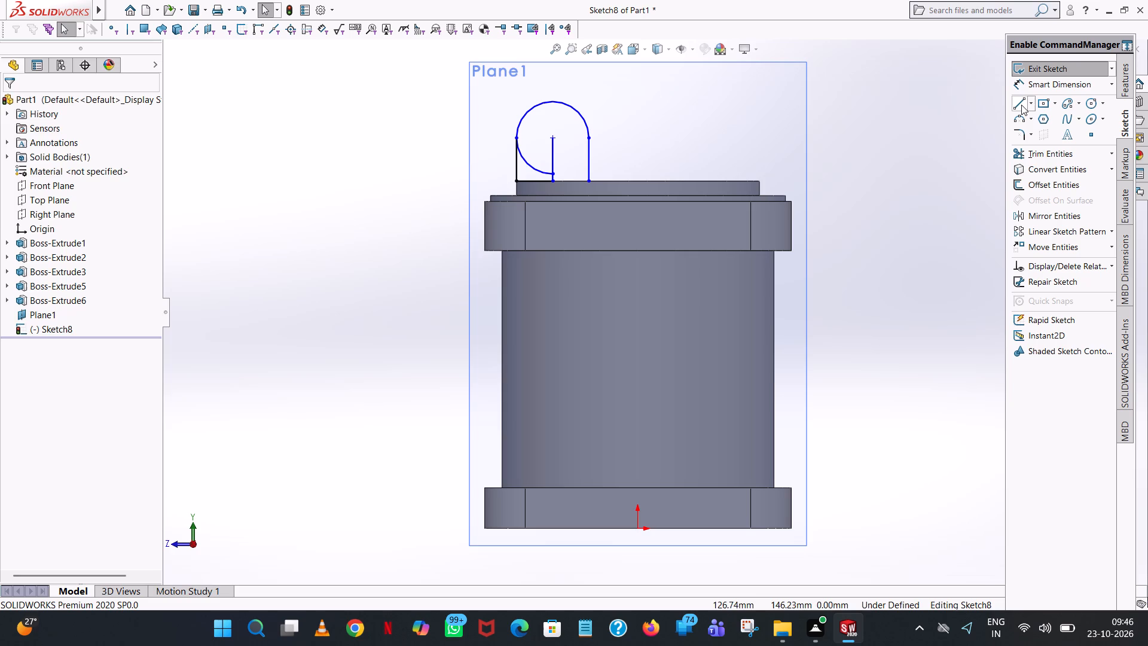
Draw a 12.5 mm horizontal line from the central line's base to the lower end of the side line opposite the +Z corner.
{"action": "left_click", "coordinate": [1021, 105]}
{"action": "left_click", "coordinate": [554, 180]}
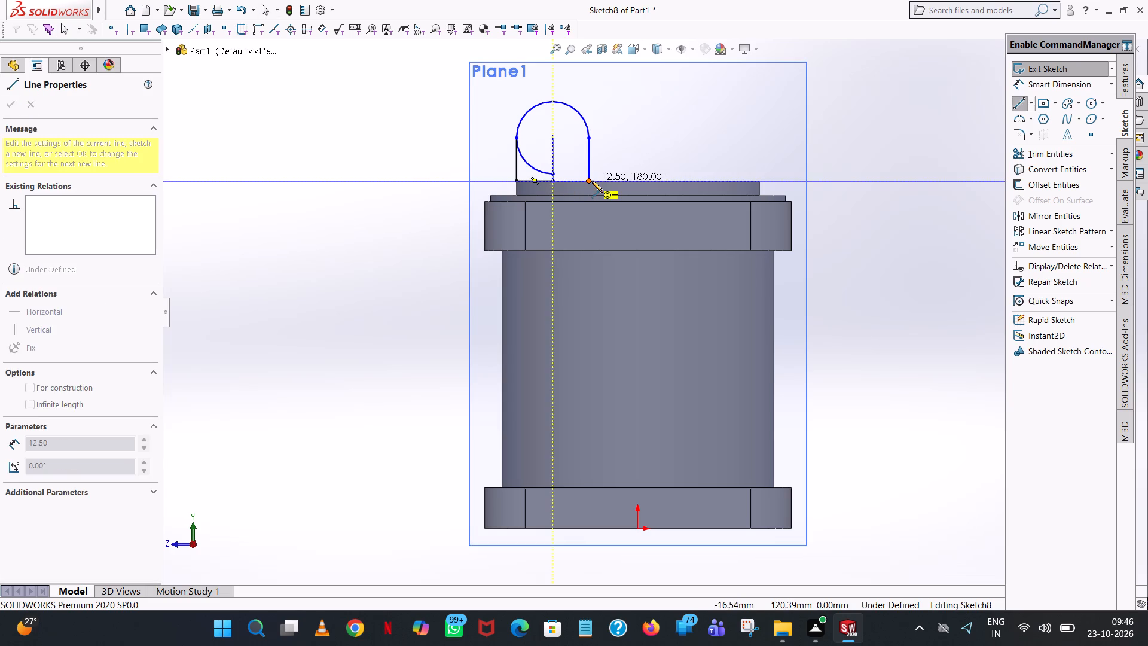
{"action": "left_click", "coordinate": [589, 180]}
{"action": "right_click", "coordinate": [589, 180]}
{"action": "left_click", "coordinate": [634, 191]}
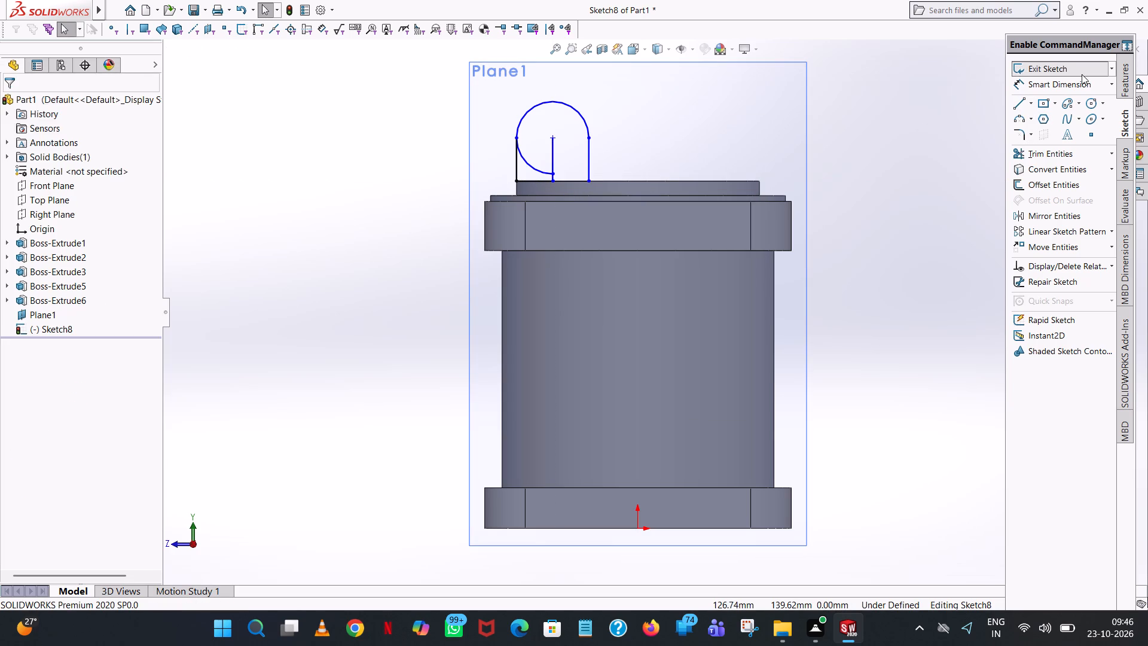
Trim away the remaining inner arc and the central vertical line from the lug profile.
{"action": "left_click", "coordinate": [1024, 151]}
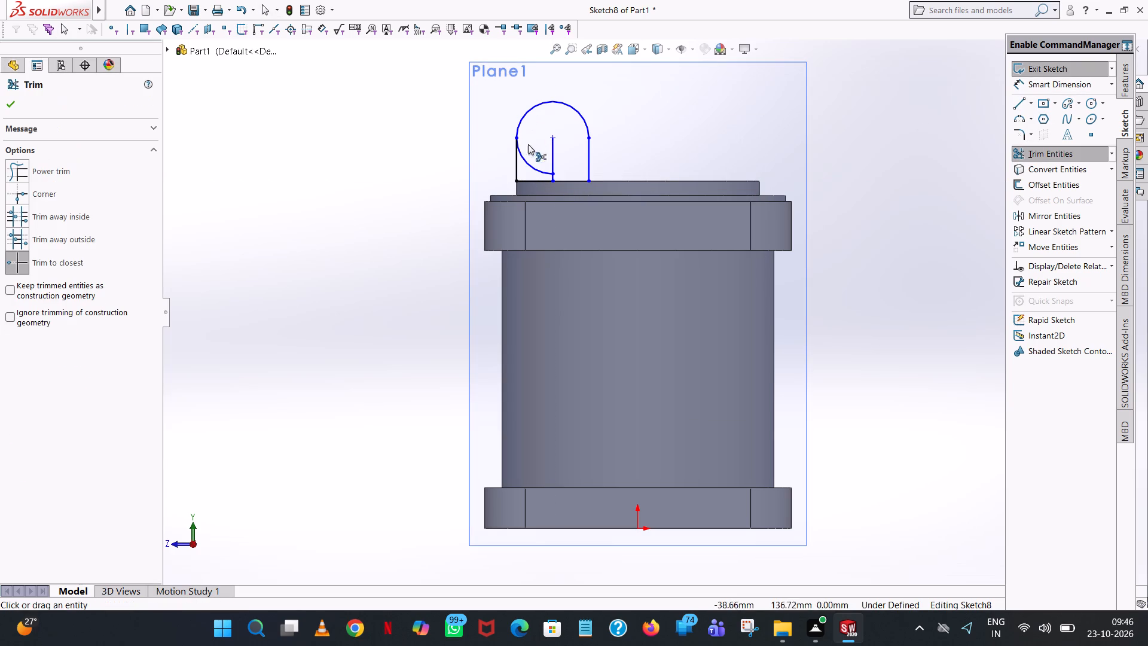
{"action": "left_click", "coordinate": [532, 165]}
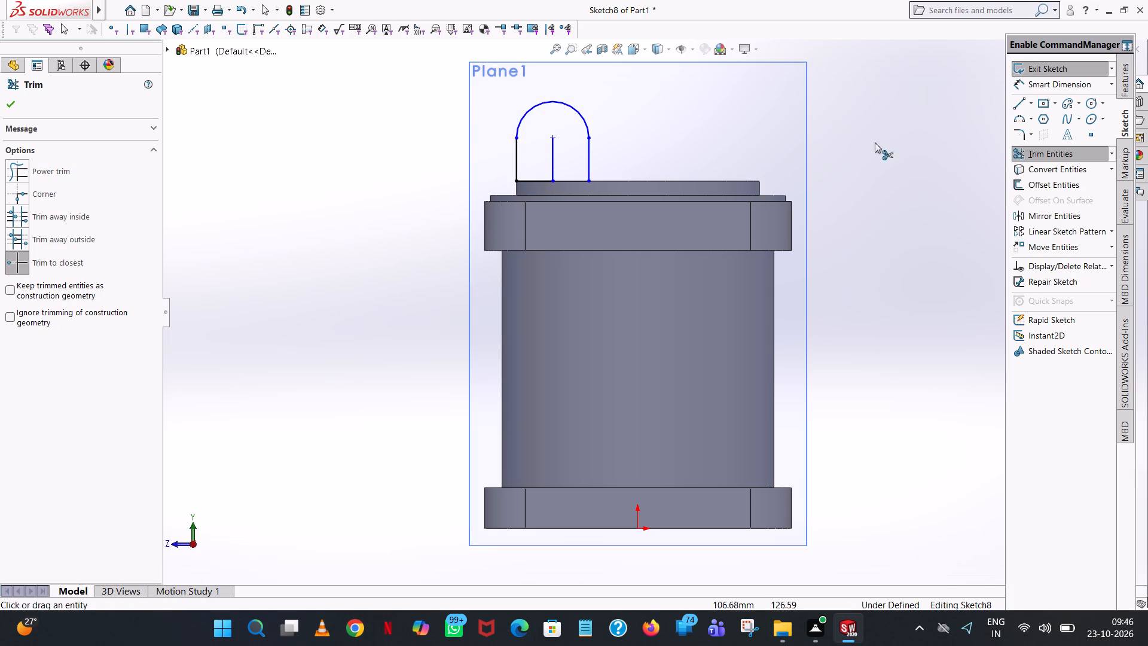
{"action": "left_click", "coordinate": [554, 144]}
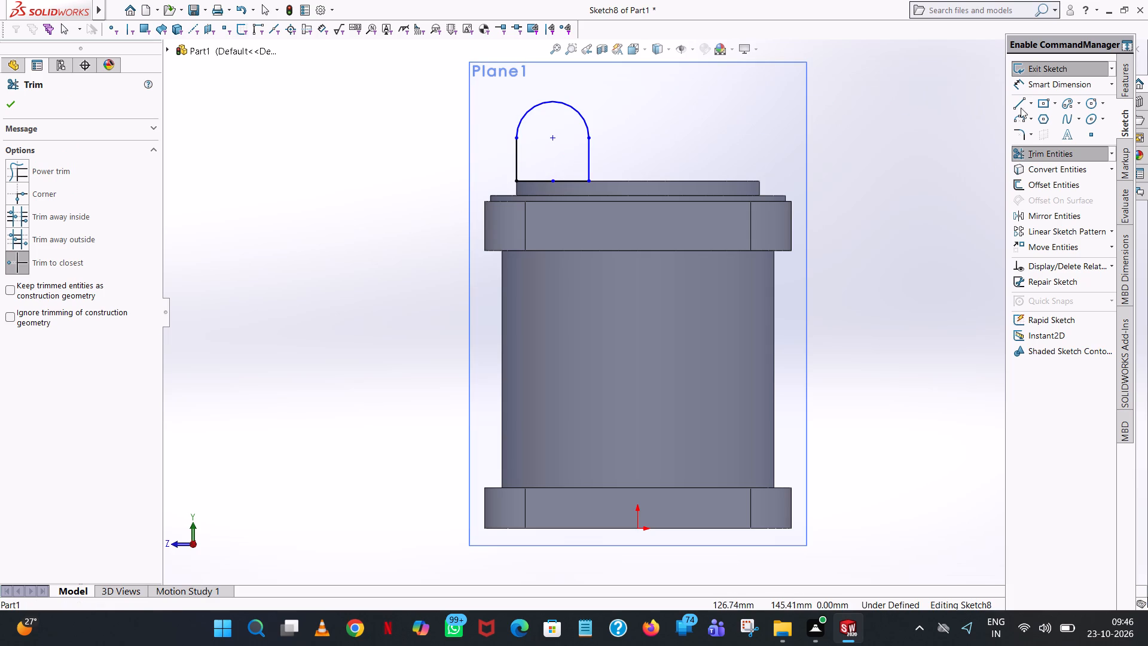
Dimension the radius of the lug profile's top arc.
{"action": "left_click", "coordinate": [1059, 82]}
{"action": "left_click", "coordinate": [541, 104]}
{"action": "left_click", "coordinate": [378, 77]}
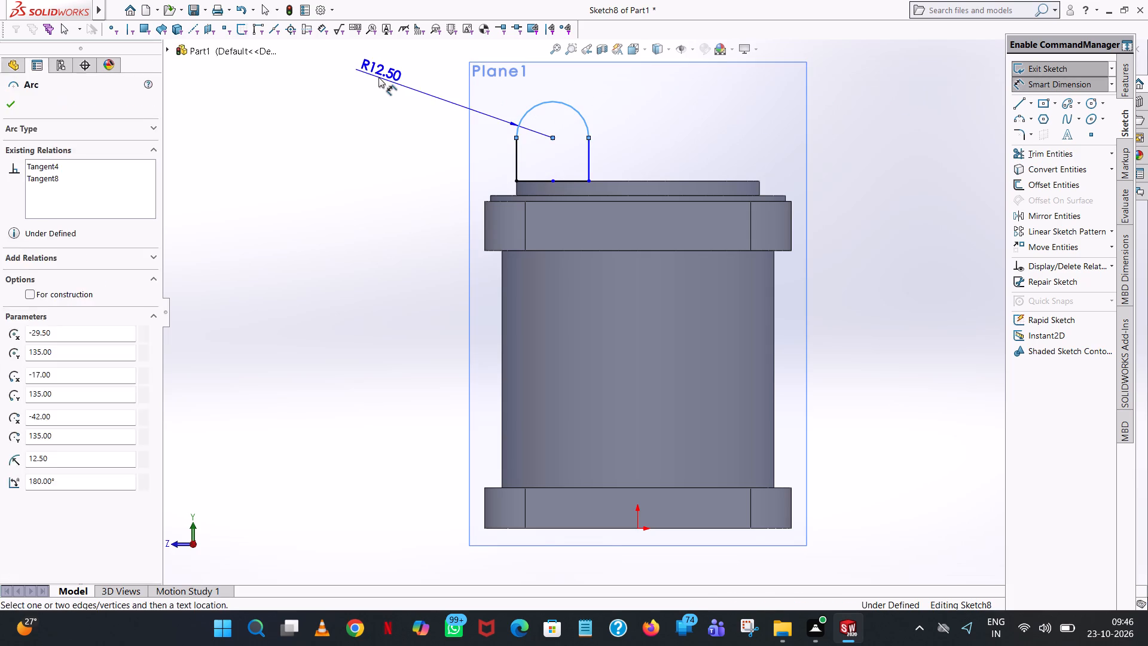
{"action": "left_click", "coordinate": [331, 62]}
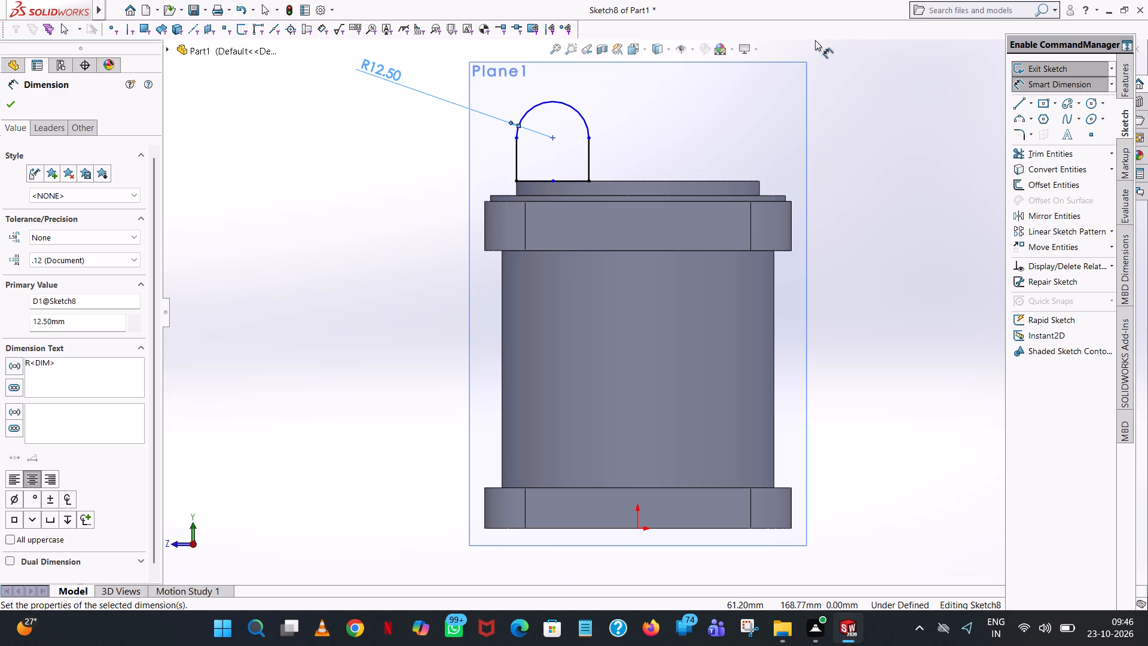
{"action": "left_click", "coordinate": [875, 82]}
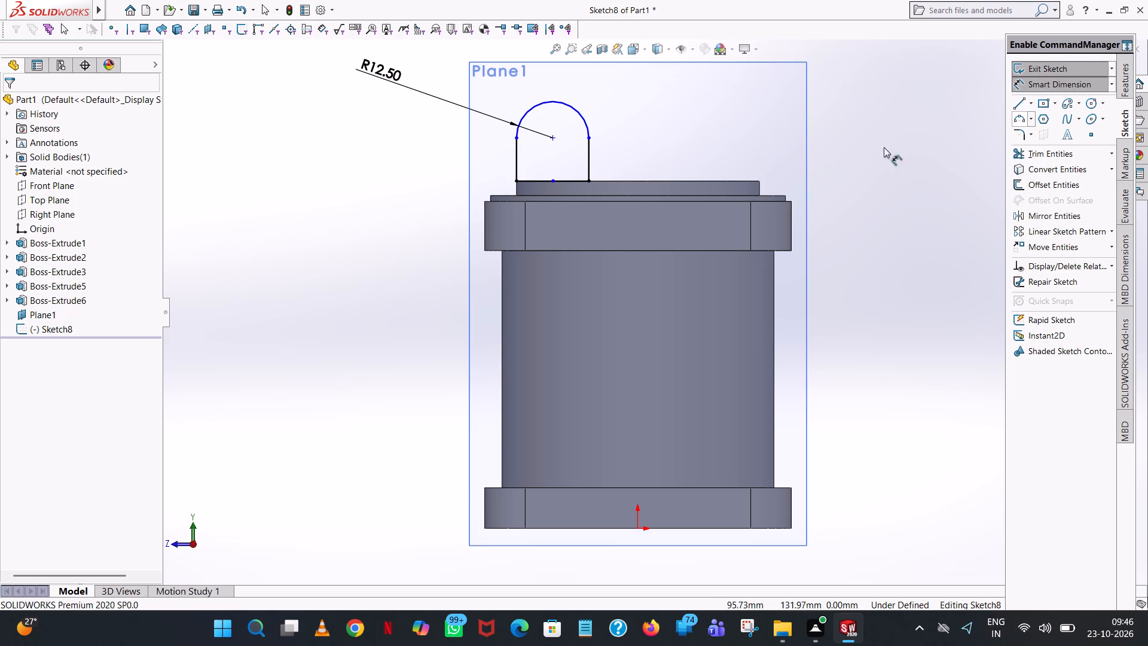
Dimension the vertical distance between the arc's centre and the origin.
{"action": "left_click", "coordinate": [552, 136]}
{"action": "left_click", "coordinate": [637, 529]}
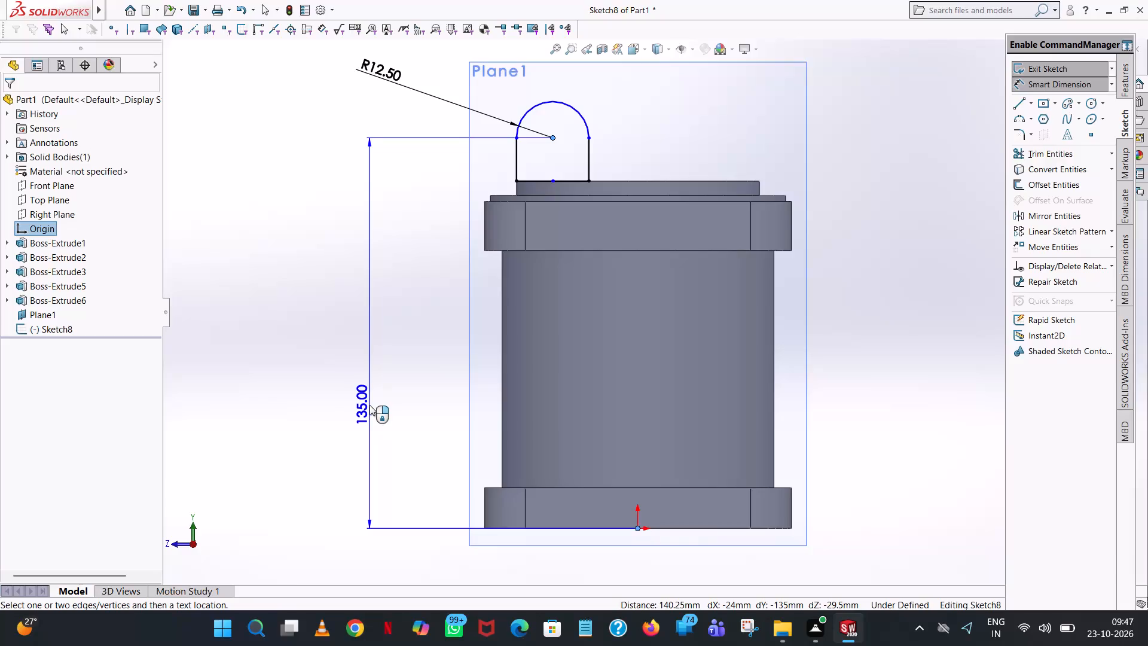
{"action": "left_click", "coordinate": [386, 384]}
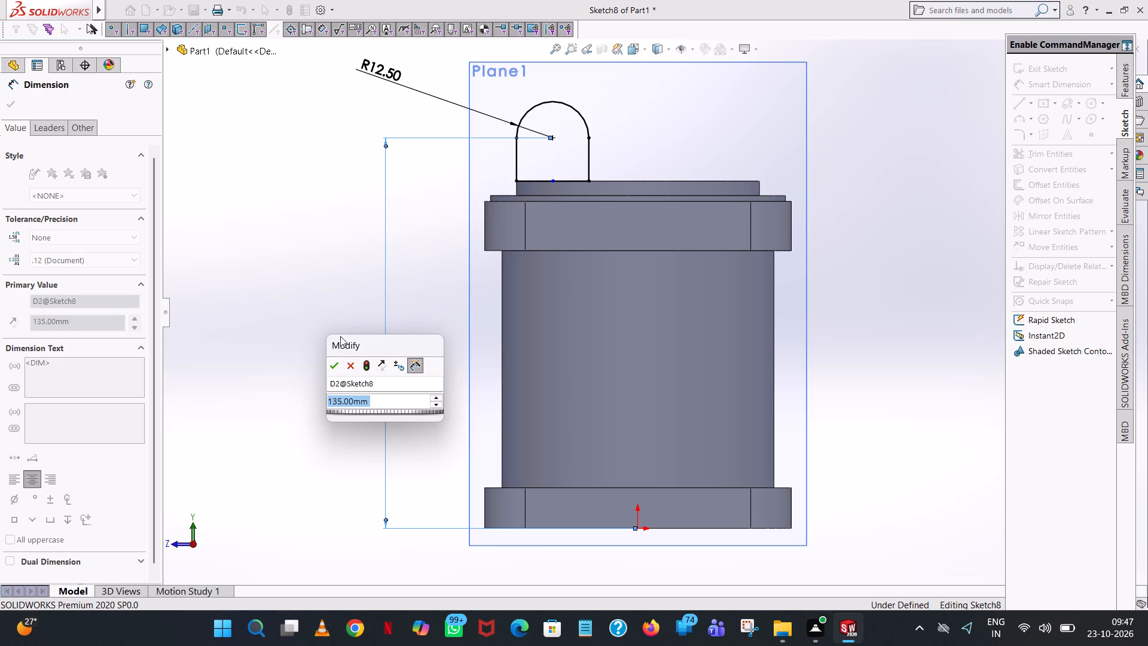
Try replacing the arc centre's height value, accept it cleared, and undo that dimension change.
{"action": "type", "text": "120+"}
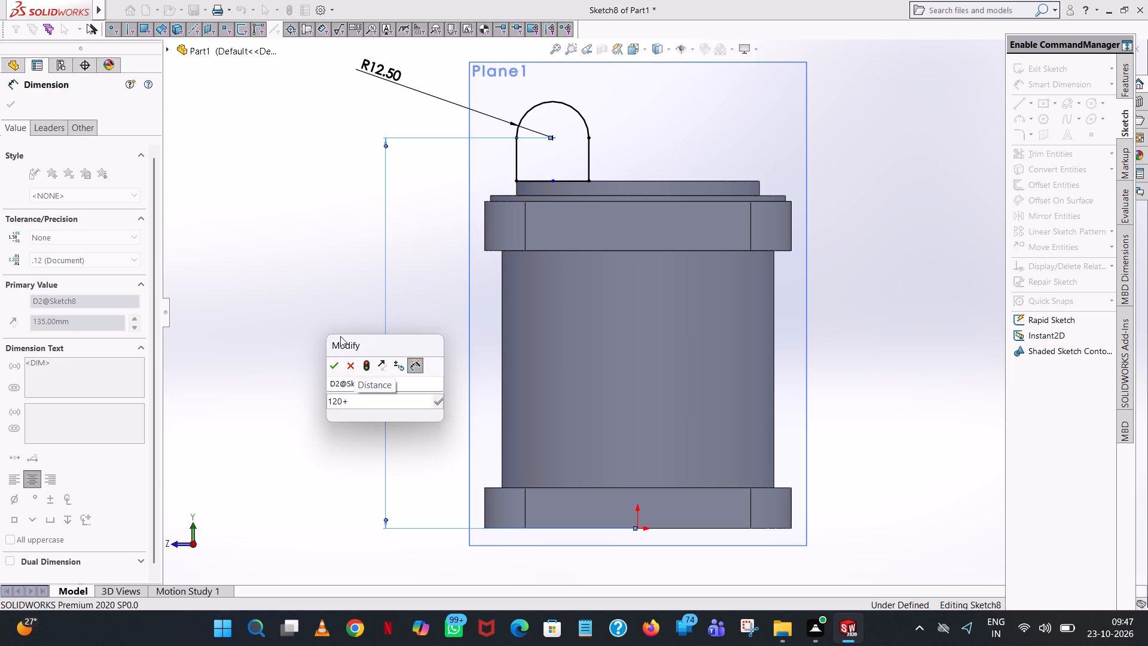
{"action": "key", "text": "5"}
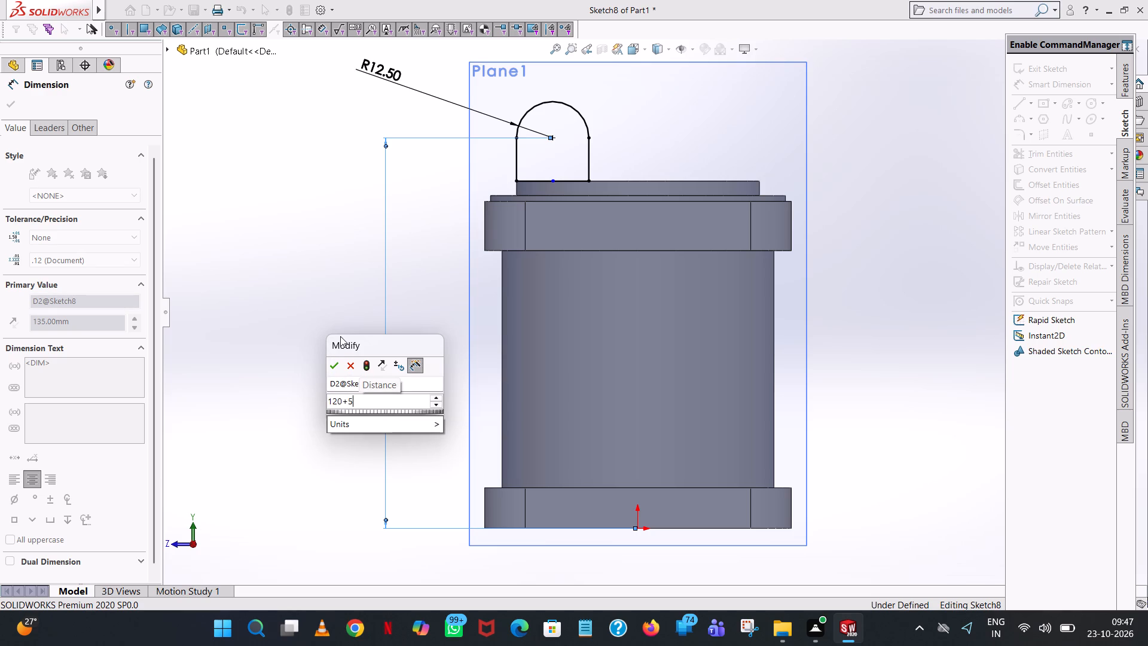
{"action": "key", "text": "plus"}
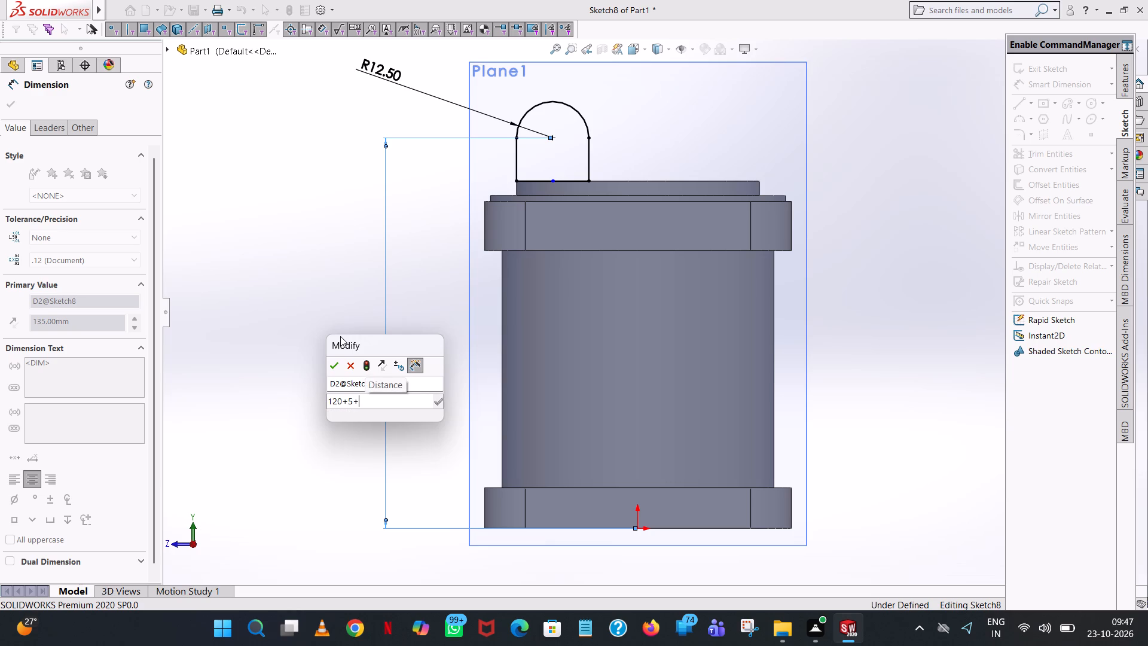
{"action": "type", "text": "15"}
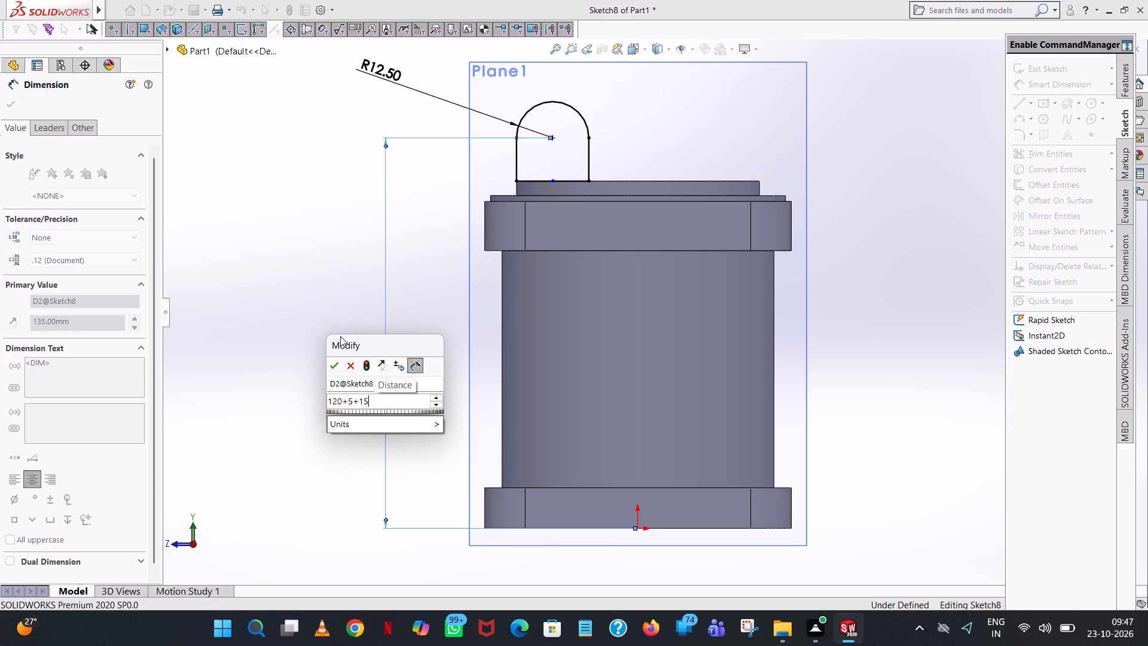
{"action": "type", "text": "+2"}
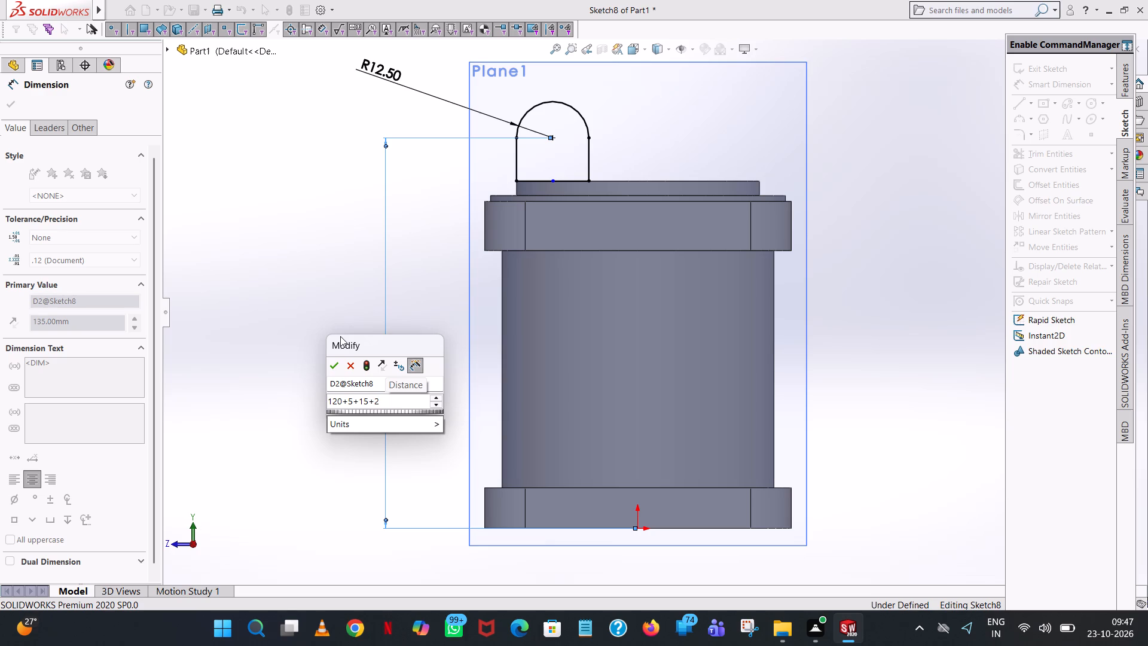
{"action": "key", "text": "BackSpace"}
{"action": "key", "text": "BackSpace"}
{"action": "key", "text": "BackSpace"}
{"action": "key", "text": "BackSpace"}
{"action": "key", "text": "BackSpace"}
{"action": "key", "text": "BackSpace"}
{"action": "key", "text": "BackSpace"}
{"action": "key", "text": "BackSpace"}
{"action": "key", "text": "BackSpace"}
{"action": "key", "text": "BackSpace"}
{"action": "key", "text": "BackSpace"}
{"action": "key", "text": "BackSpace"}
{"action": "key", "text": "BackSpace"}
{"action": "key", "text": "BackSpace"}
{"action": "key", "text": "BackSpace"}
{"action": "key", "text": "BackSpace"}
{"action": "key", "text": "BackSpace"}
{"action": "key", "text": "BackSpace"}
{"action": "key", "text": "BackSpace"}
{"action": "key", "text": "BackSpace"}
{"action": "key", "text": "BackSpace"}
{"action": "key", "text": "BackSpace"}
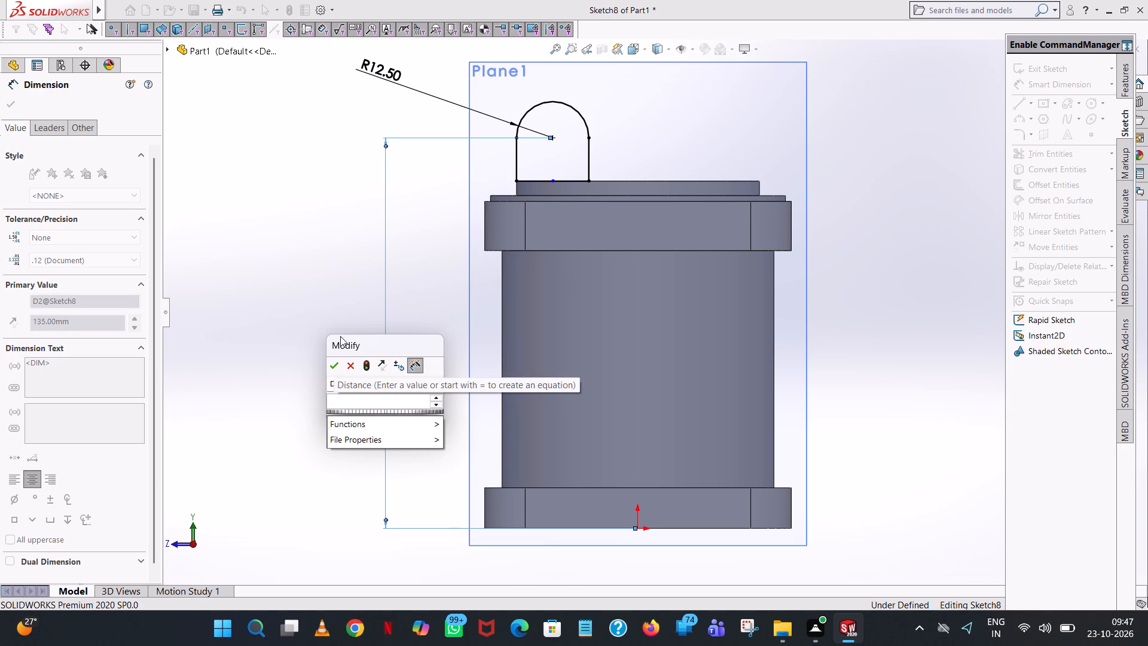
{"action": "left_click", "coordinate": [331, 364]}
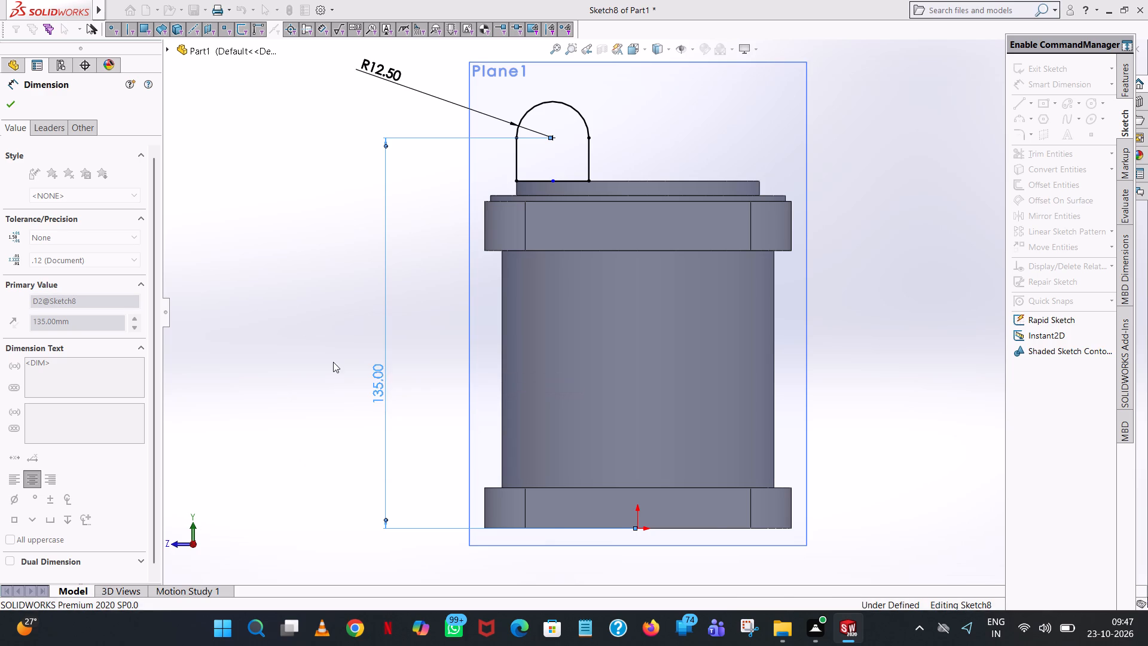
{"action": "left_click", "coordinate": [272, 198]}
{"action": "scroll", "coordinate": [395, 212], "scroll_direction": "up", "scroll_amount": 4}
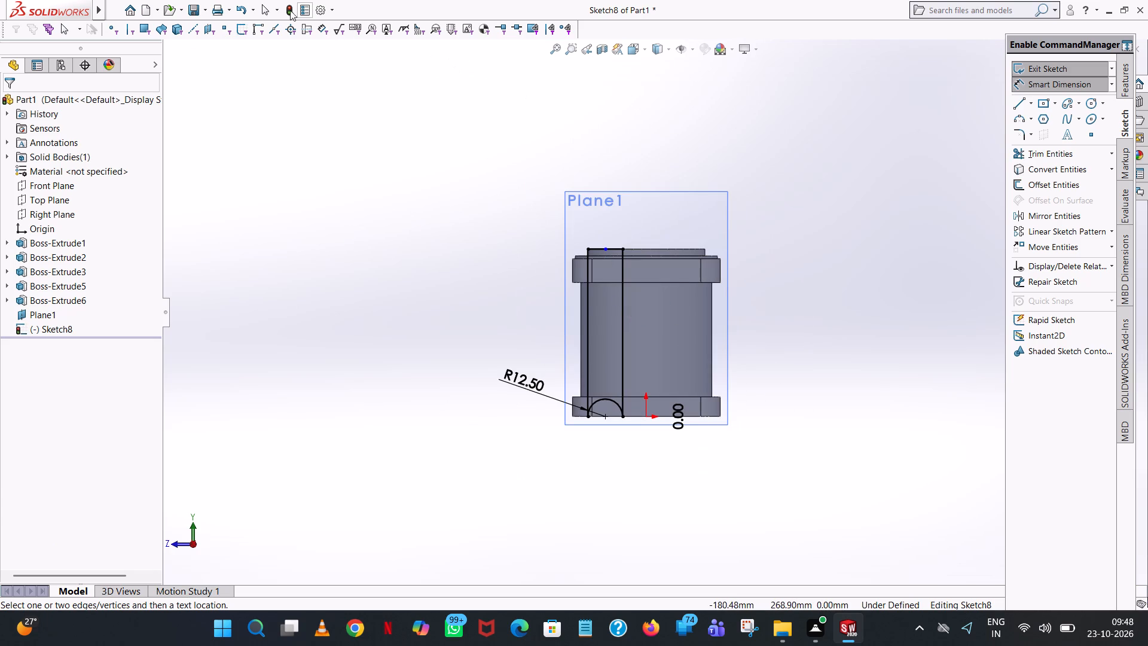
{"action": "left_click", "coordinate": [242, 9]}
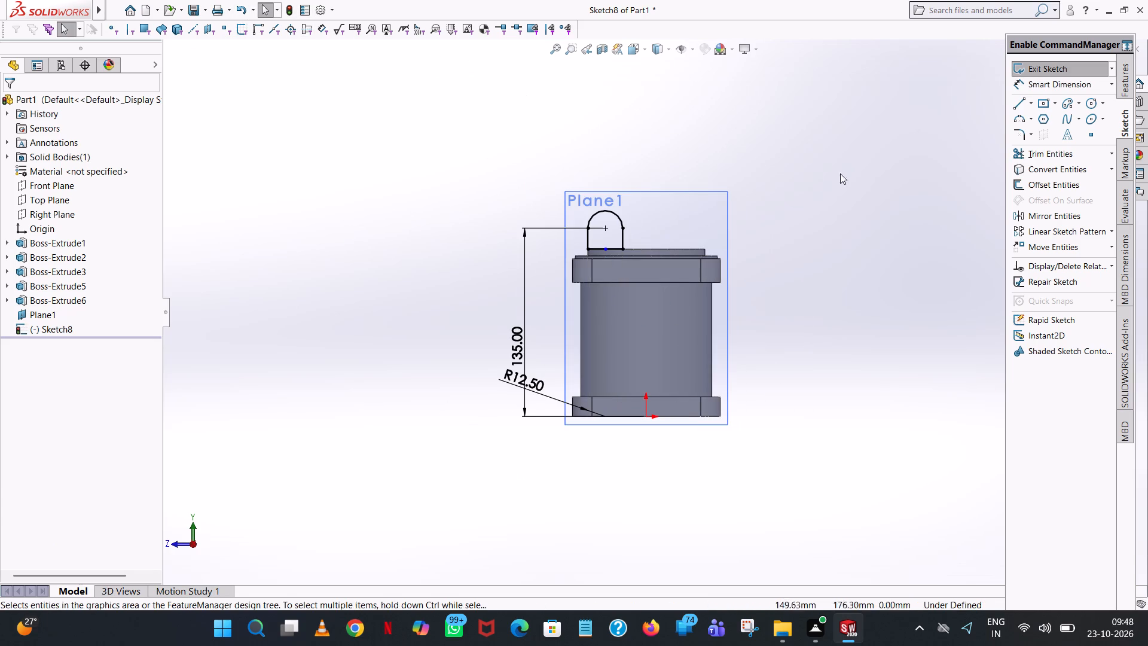
Dimension the horizontal distance from the midpoint of the lug profile's base line to the origin.
{"action": "left_click", "coordinate": [804, 173]}
{"action": "scroll", "coordinate": [833, 319], "scroll_direction": "down", "scroll_amount": 1}
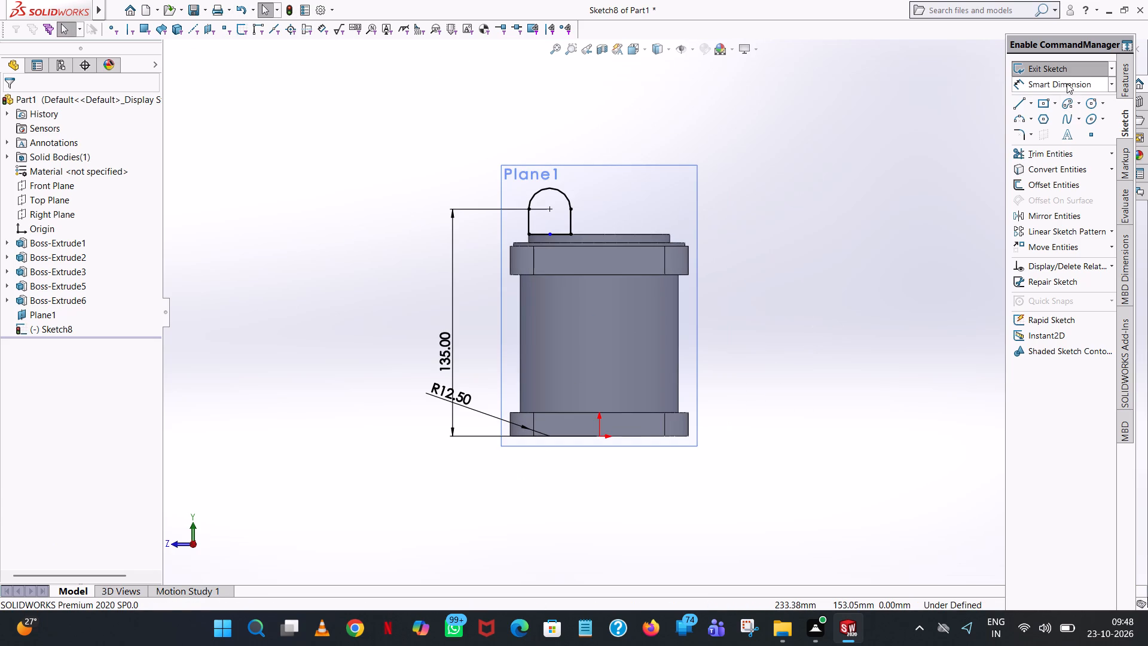
{"action": "left_click", "coordinate": [1067, 83]}
{"action": "left_click", "coordinate": [549, 233]}
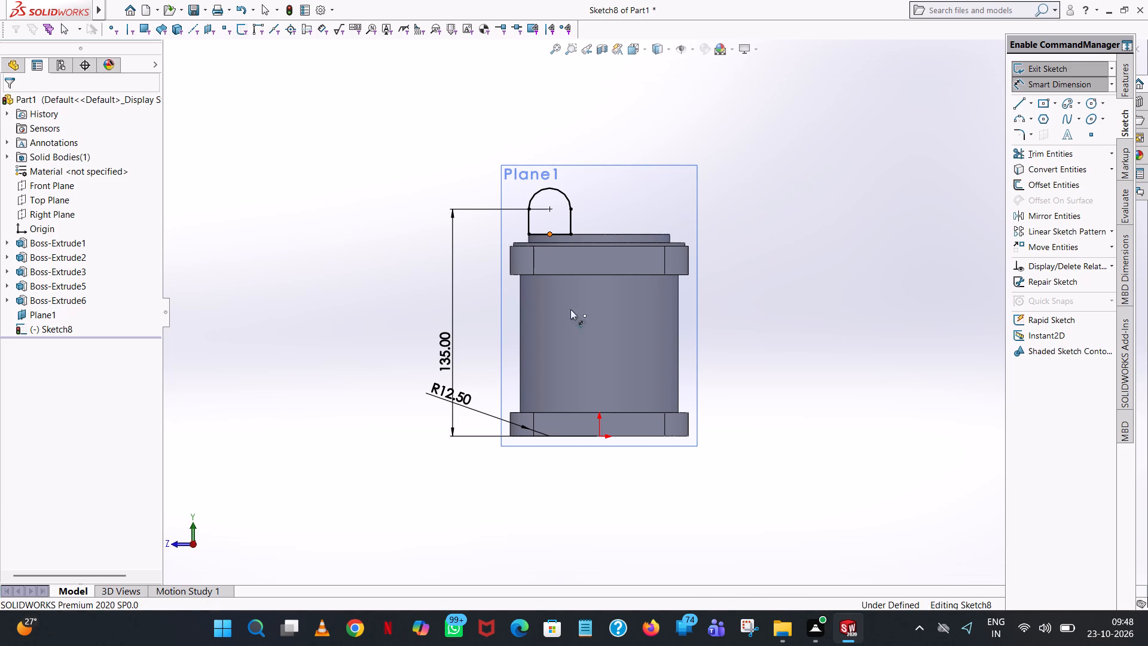
{"action": "left_click", "coordinate": [600, 437]}
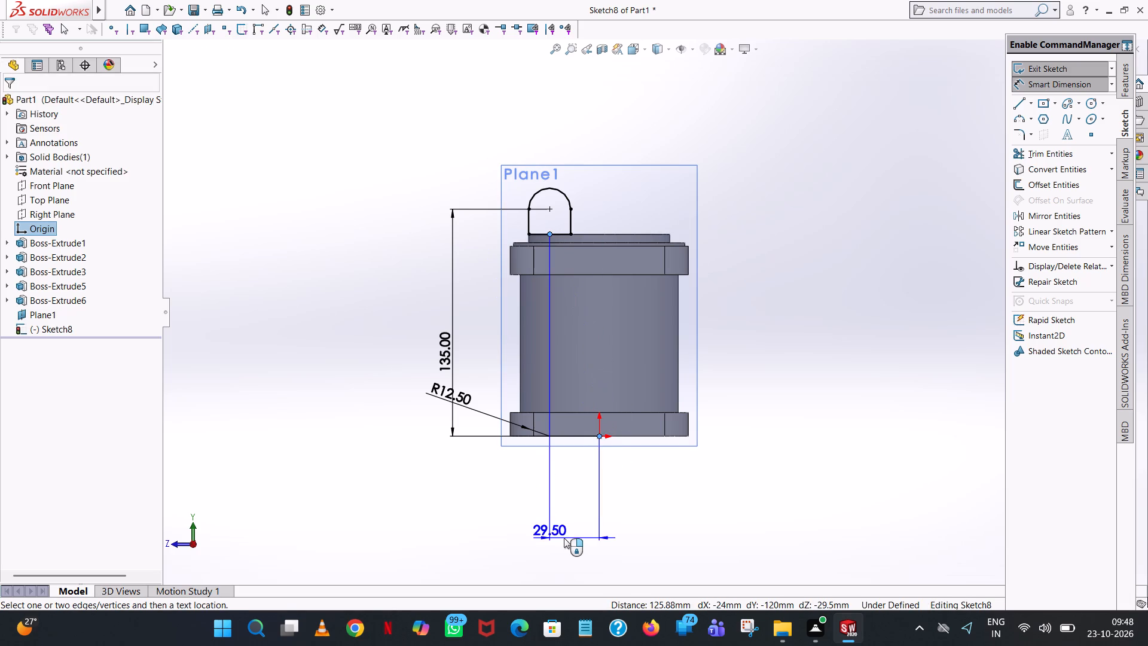
{"action": "left_click", "coordinate": [564, 538]}
{"action": "left_click", "coordinate": [514, 524]}
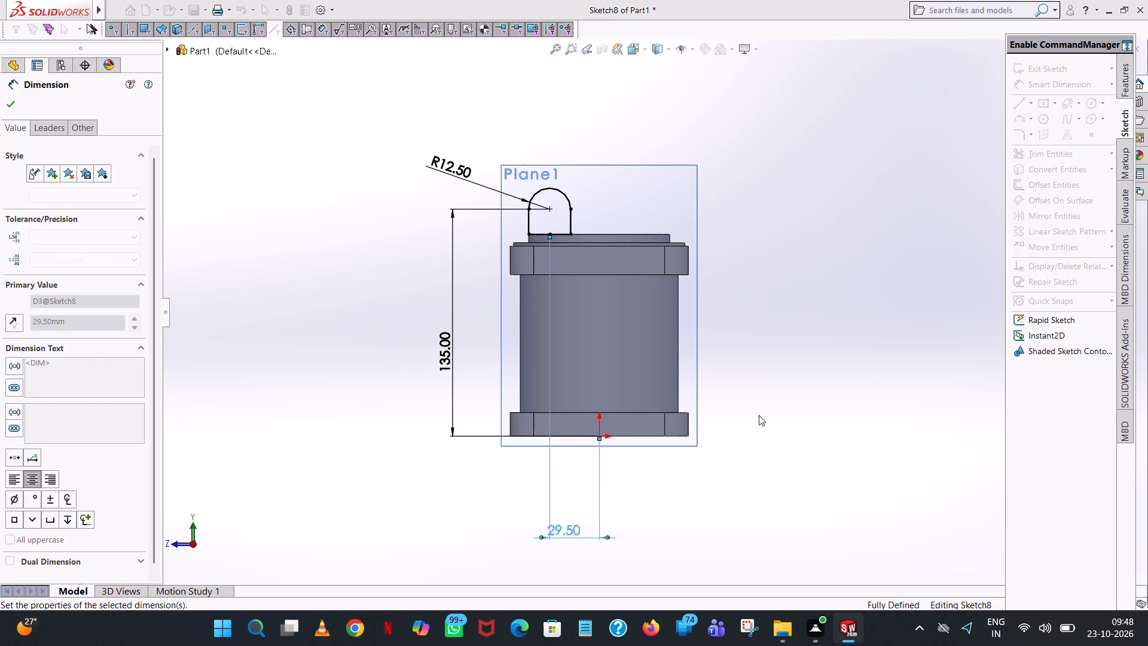
{"action": "left_click", "coordinate": [778, 388]}
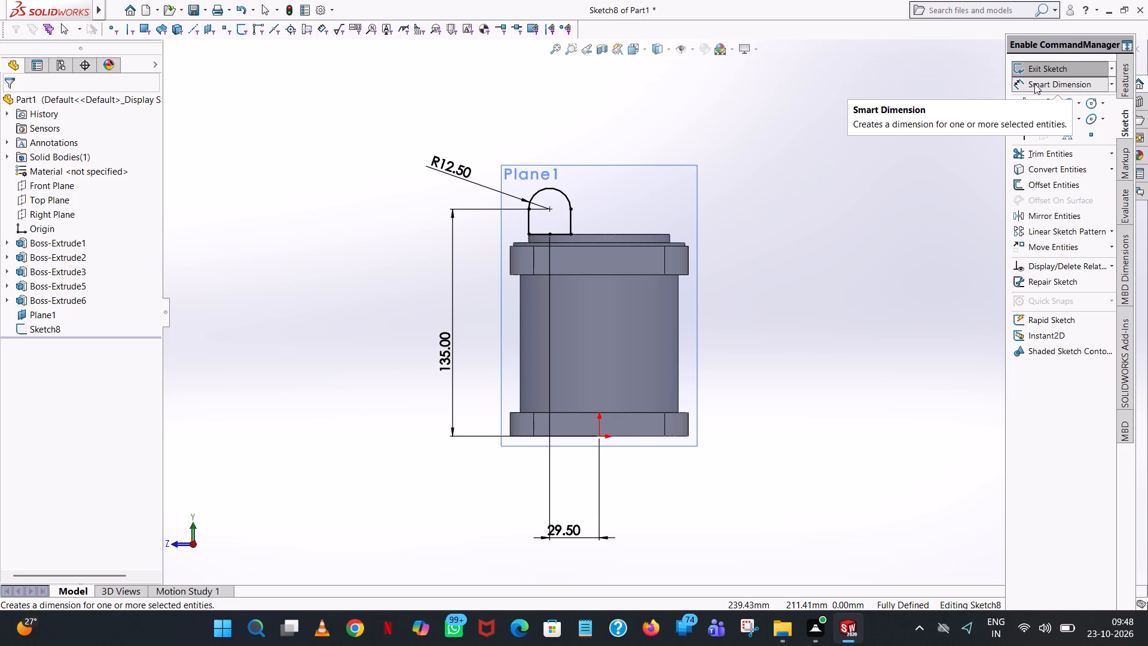
Set up a blind boss extrude of the lug profile, reversed toward the part's centre, with a depth of 12.75 mm.
{"action": "left_click", "coordinate": [1126, 82]}
{"action": "left_click", "coordinate": [1062, 68]}
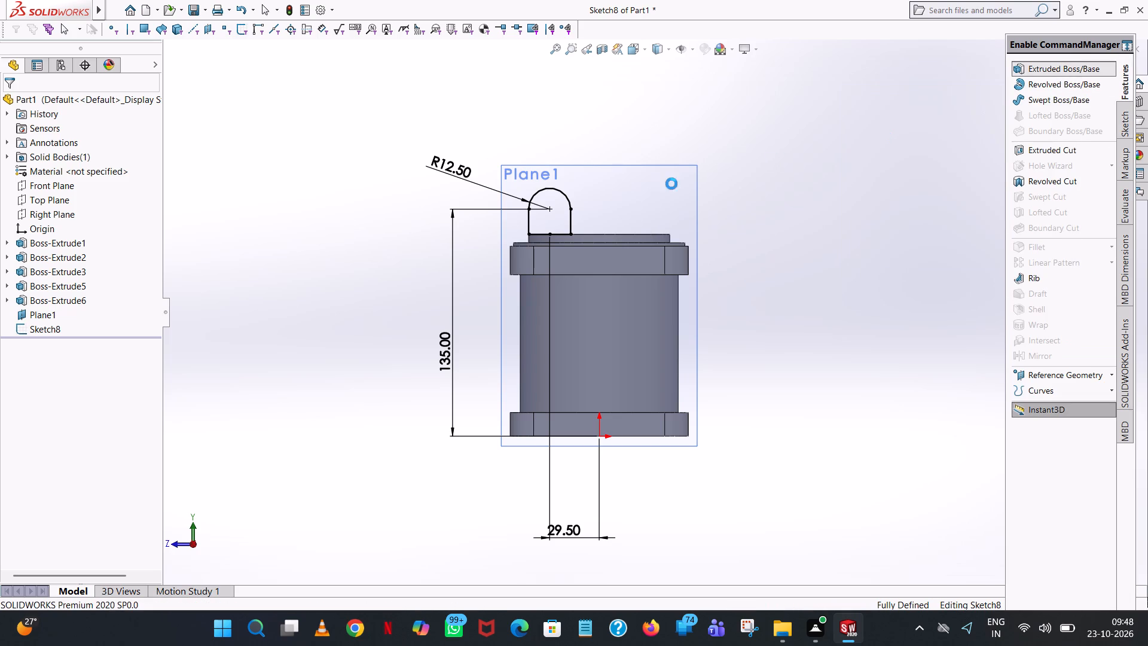
{"action": "middle_click_drag", "start_coordinate": [796, 208], "coordinate": [921, 327]}
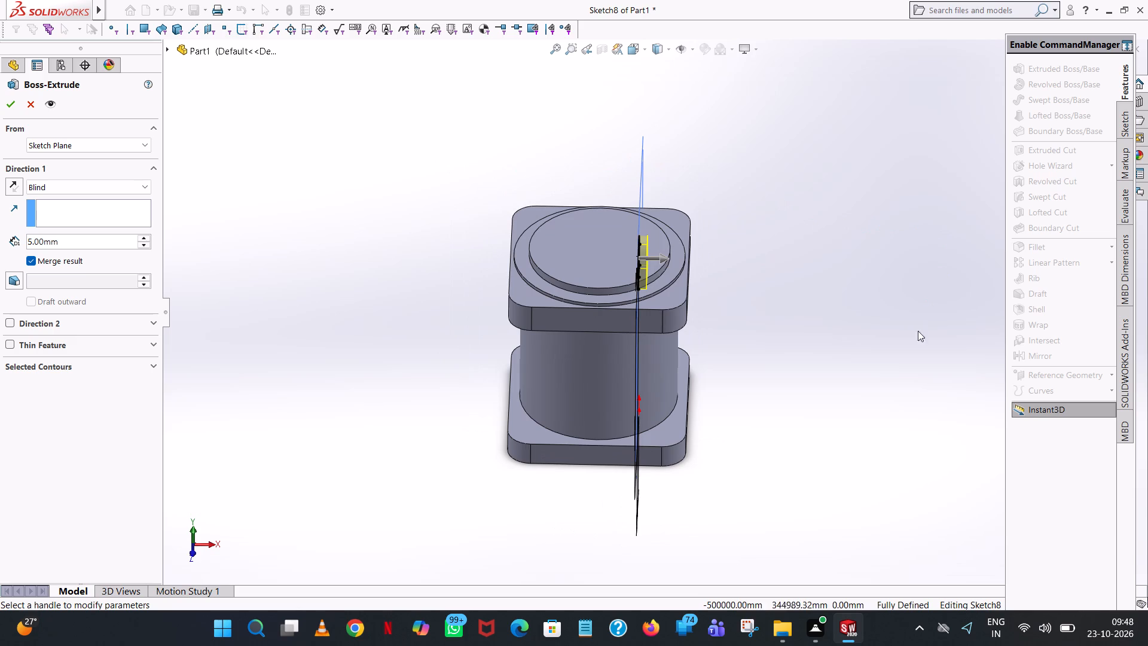
{"action": "left_click", "coordinate": [21, 187]}
{"action": "double_click", "coordinate": [99, 242]}
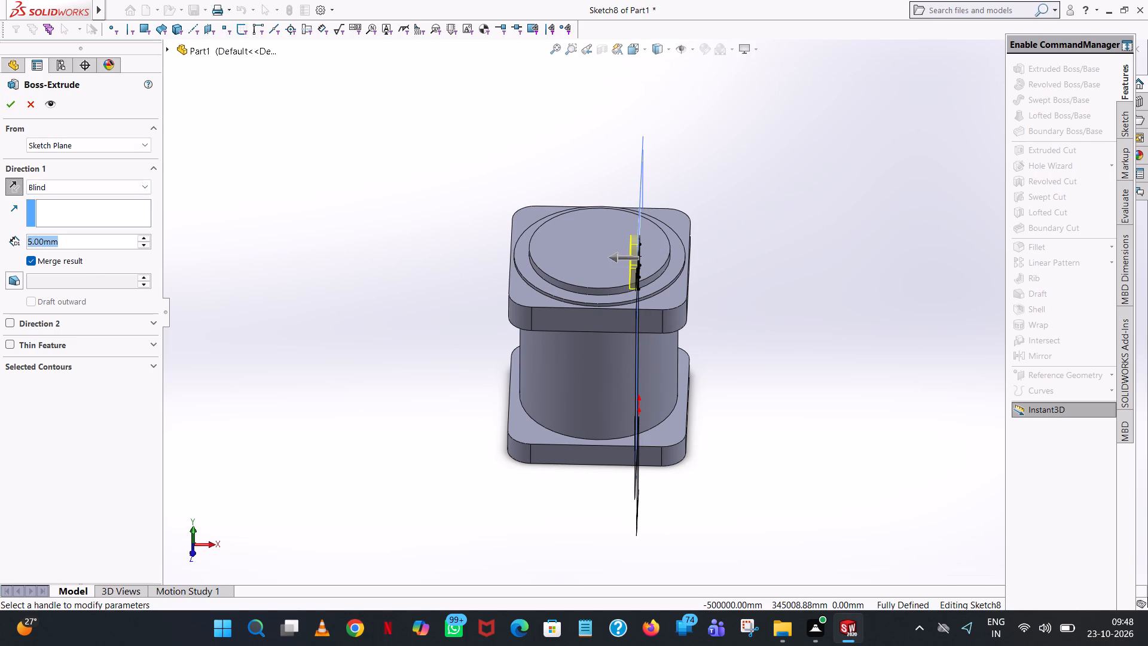
{"action": "type", "text": "25"}
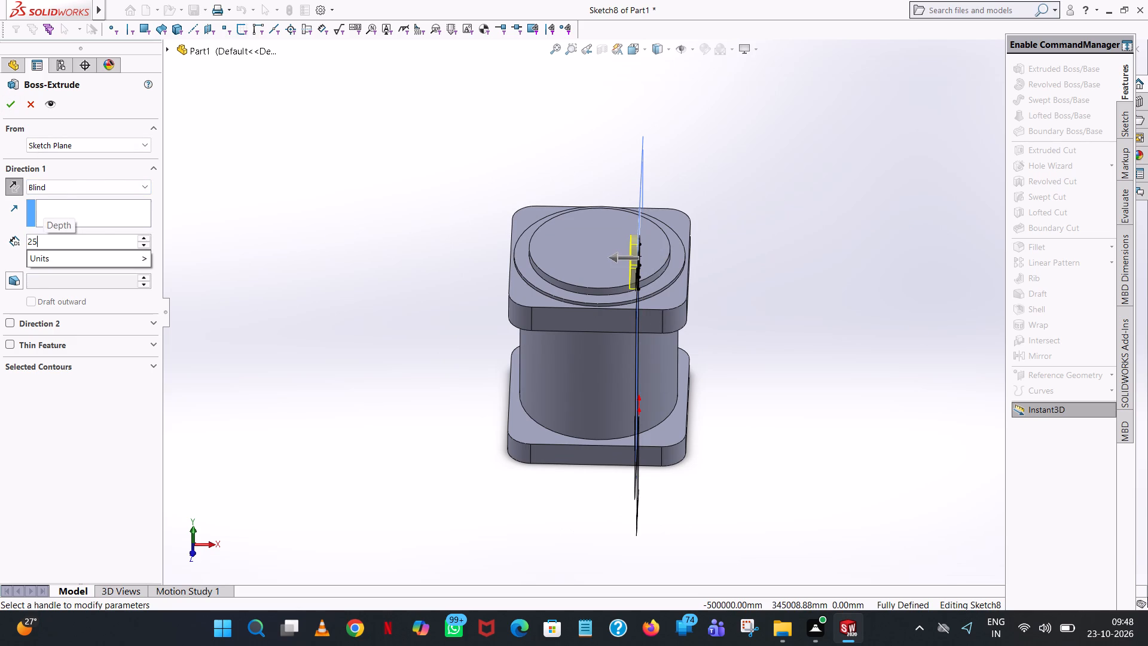
{"action": "type", "text": ".5/2"}
{"action": "key", "text": "Return"}
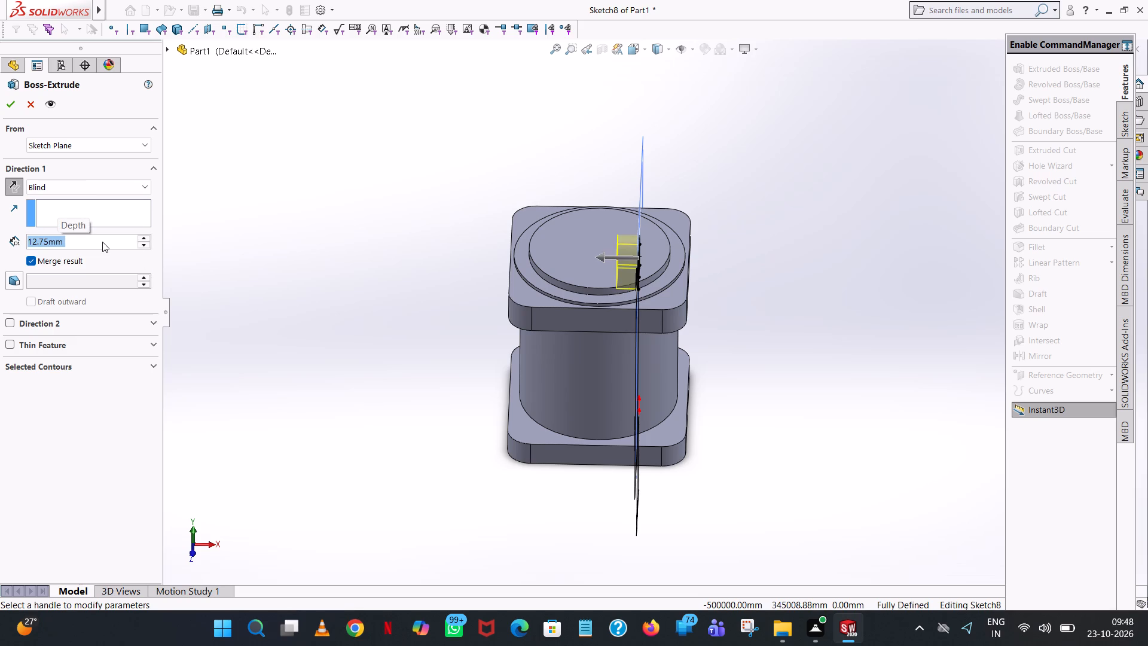
Examine the lug's extrude preview against the top boss from several angles and up close.
{"action": "middle_click_drag", "start_coordinate": [557, 242], "coordinate": [597, 197]}
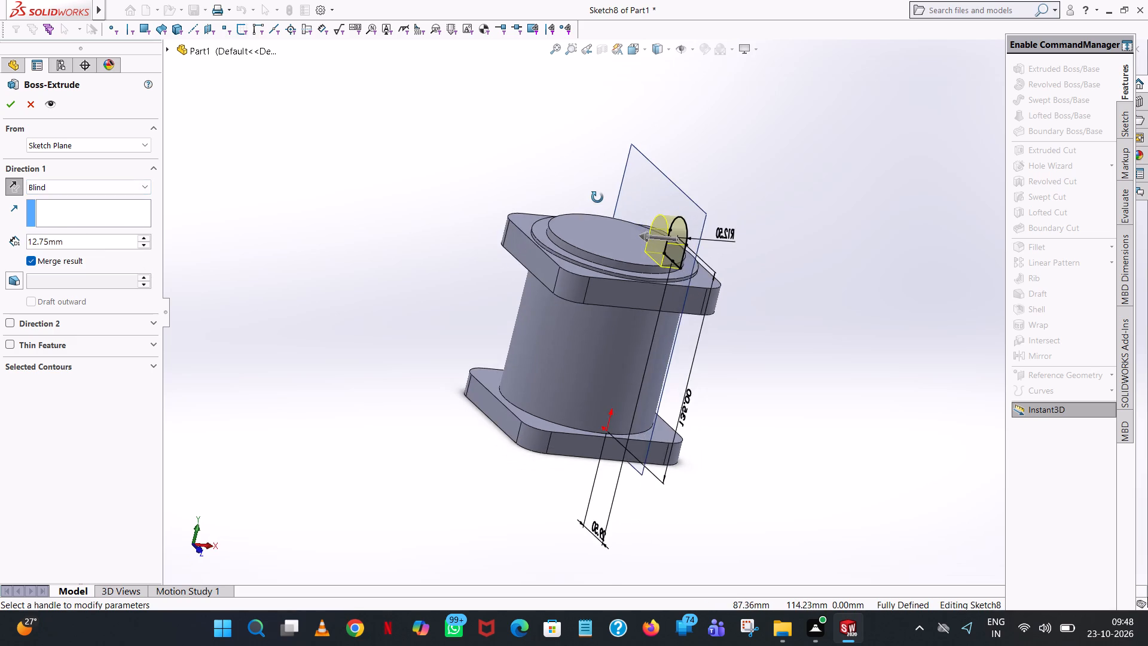
{"action": "middle_click_drag", "start_coordinate": [597, 197], "coordinate": [606, 324]}
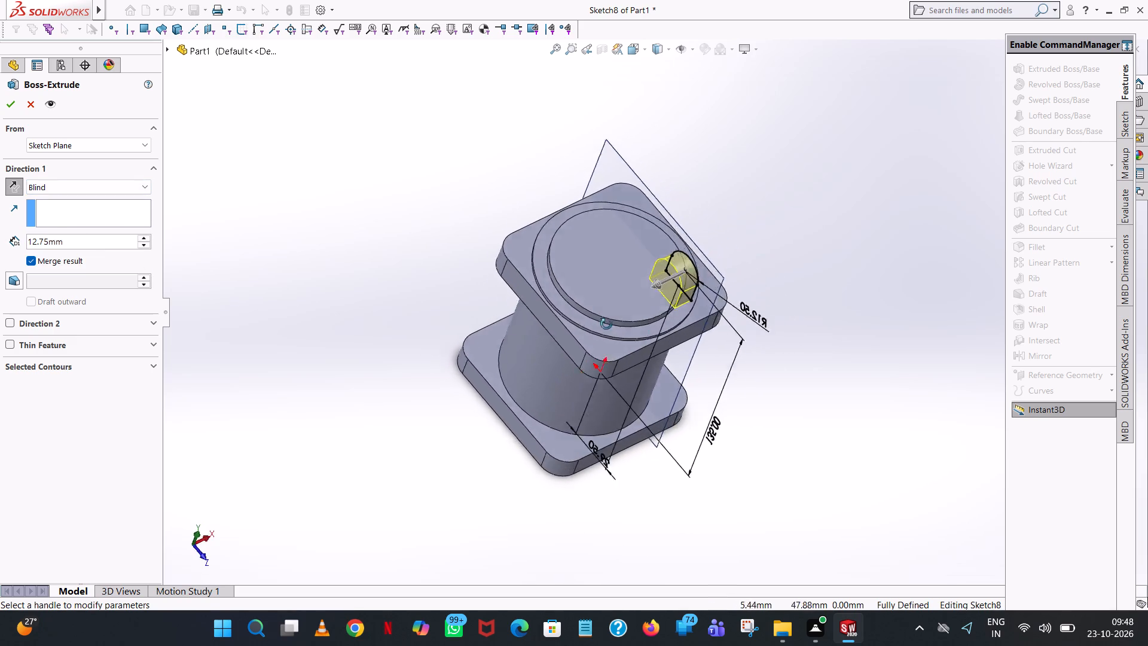
{"action": "middle_click_drag", "start_coordinate": [606, 324], "coordinate": [605, 402]}
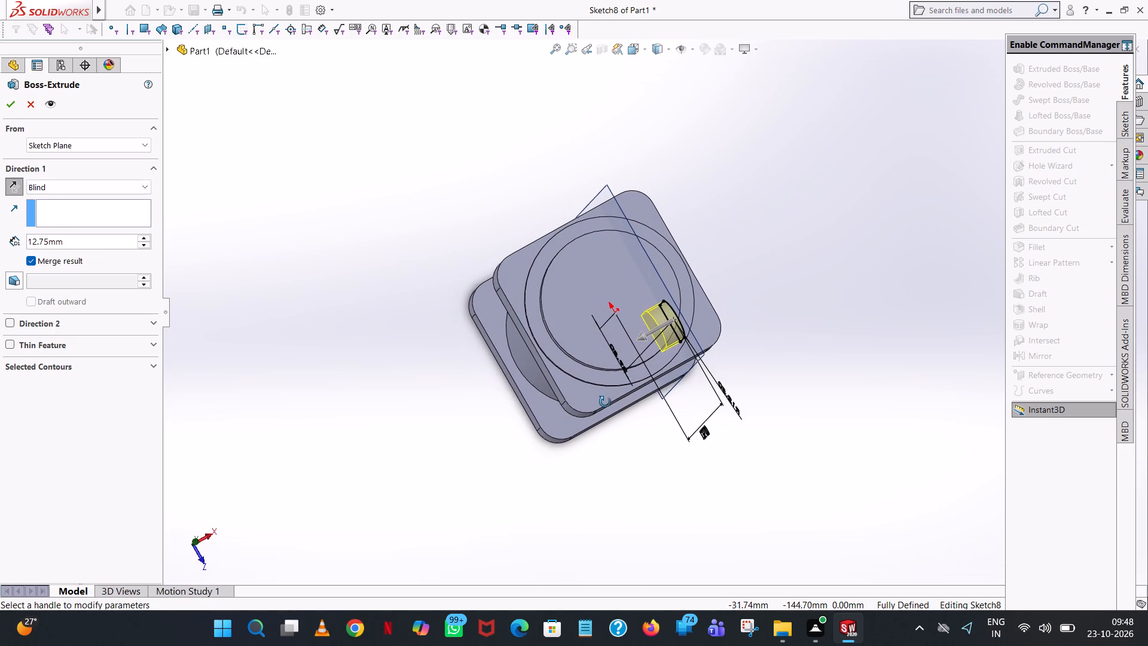
{"action": "middle_click_drag", "start_coordinate": [605, 402], "coordinate": [631, 419]}
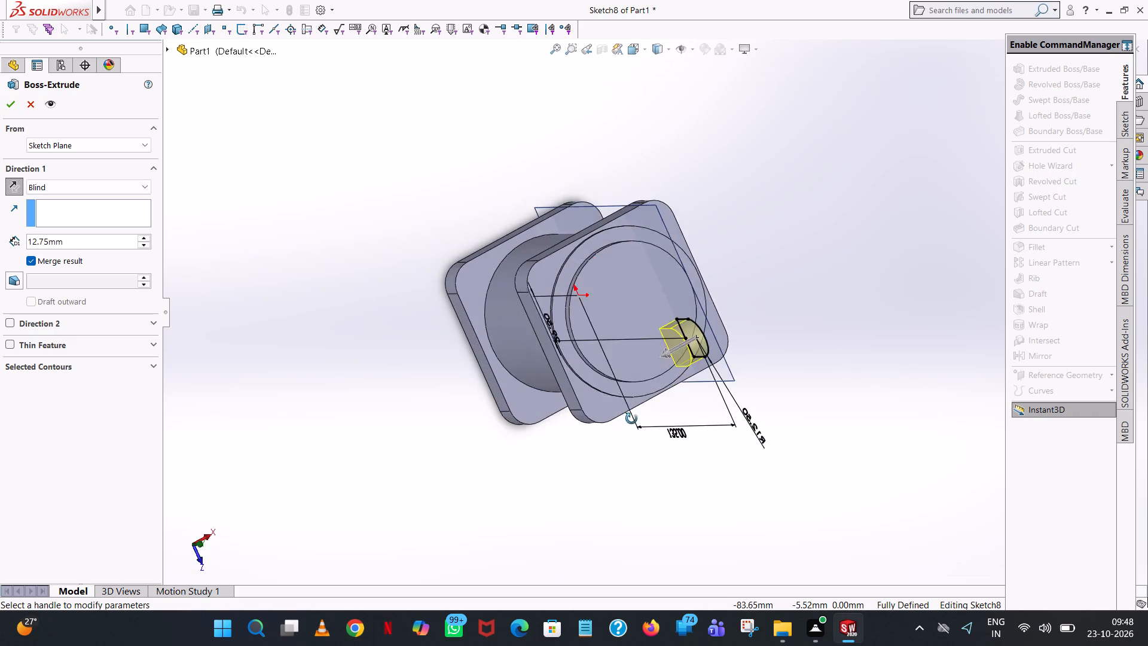
{"action": "middle_click_drag", "start_coordinate": [631, 419], "coordinate": [639, 395]}
{"action": "middle_click_drag", "start_coordinate": [591, 336], "coordinate": [395, 234]}
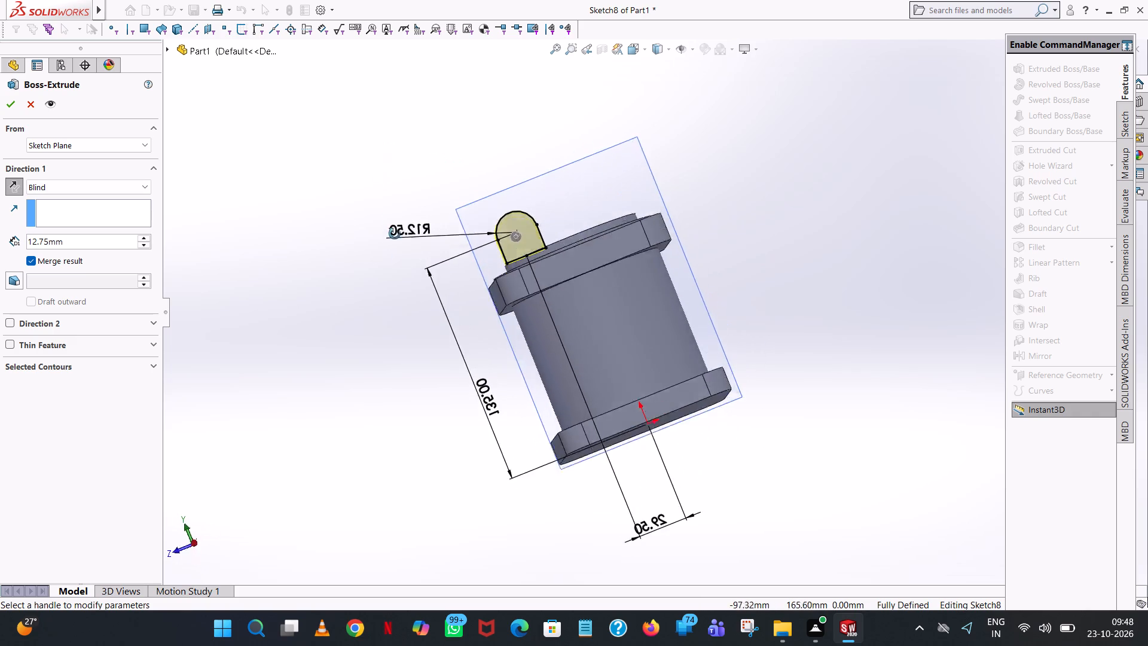
{"action": "middle_click_drag", "start_coordinate": [395, 234], "coordinate": [376, 322]}
{"action": "scroll", "coordinate": [397, 301], "scroll_direction": "up", "scroll_amount": 1}
{"action": "scroll", "coordinate": [528, 304], "scroll_direction": "down", "scroll_amount": 7}
{"action": "middle_click_drag", "start_coordinate": [833, 259], "coordinate": [838, 243]}
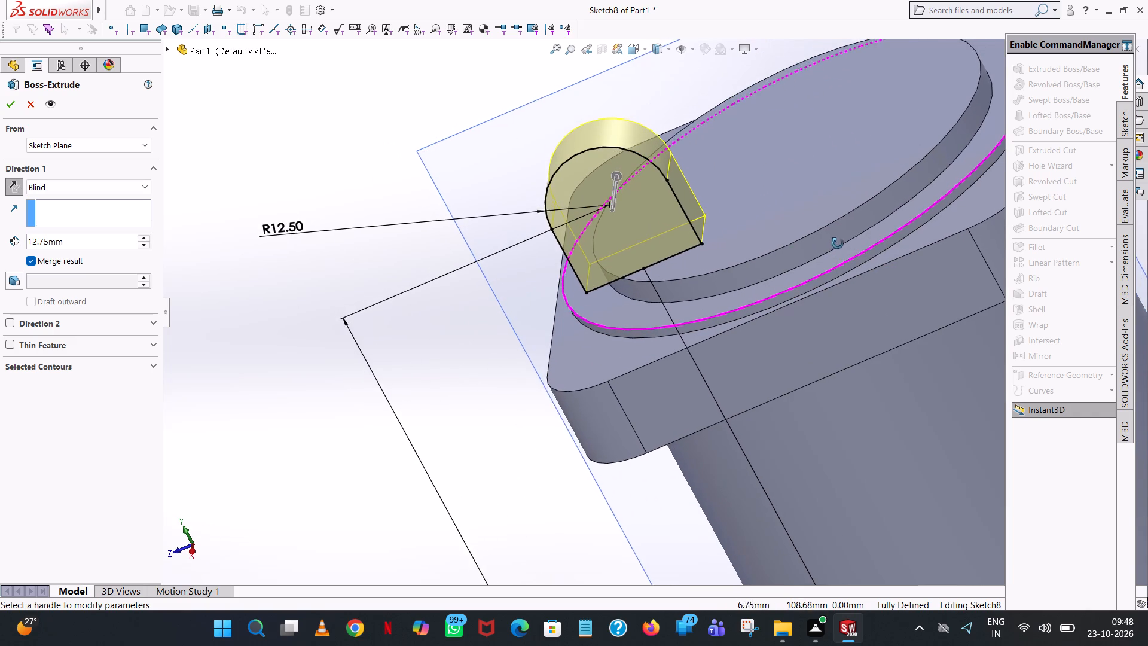
{"action": "middle_click_drag", "start_coordinate": [838, 243], "coordinate": [839, 240]}
{"action": "middle_click", "coordinate": [839, 240]}
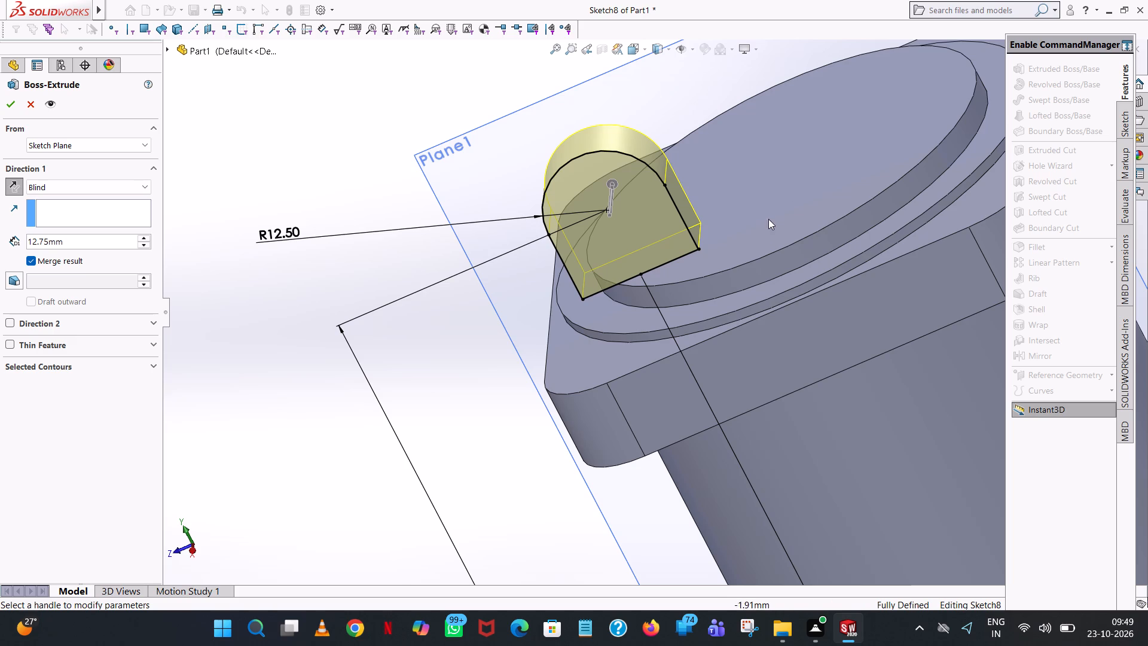
{"action": "left_click", "coordinate": [372, 73]}
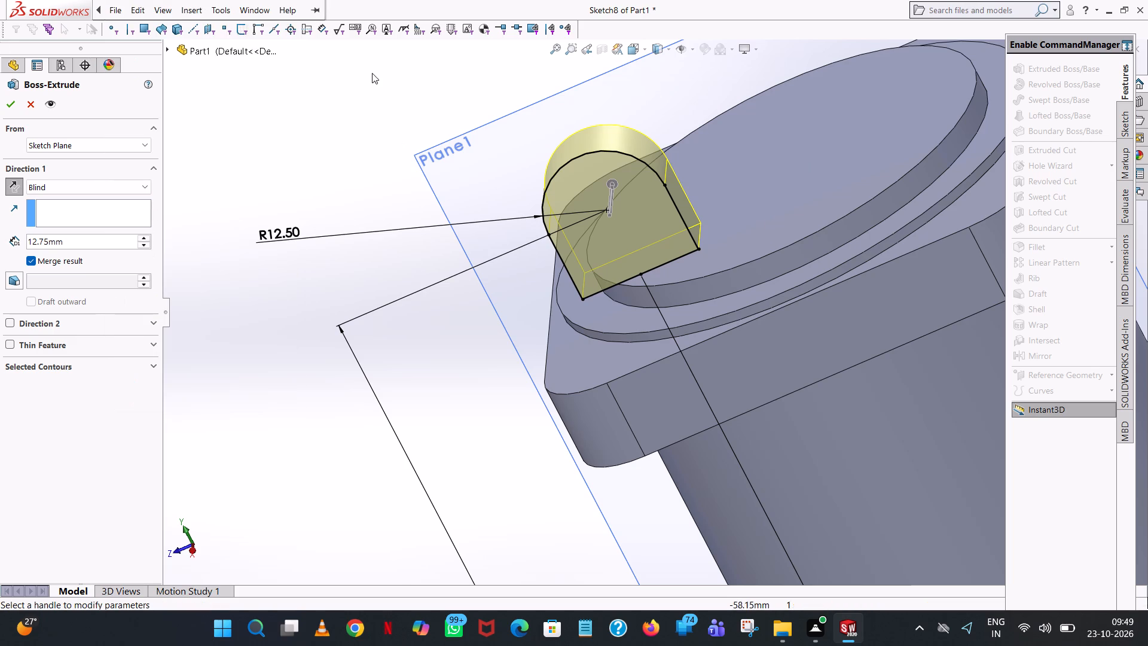
Cancel the lug's boss extrude and undo the horizontal dimension from its base line's midpoint to the origin.
{"action": "left_click", "coordinate": [33, 108]}
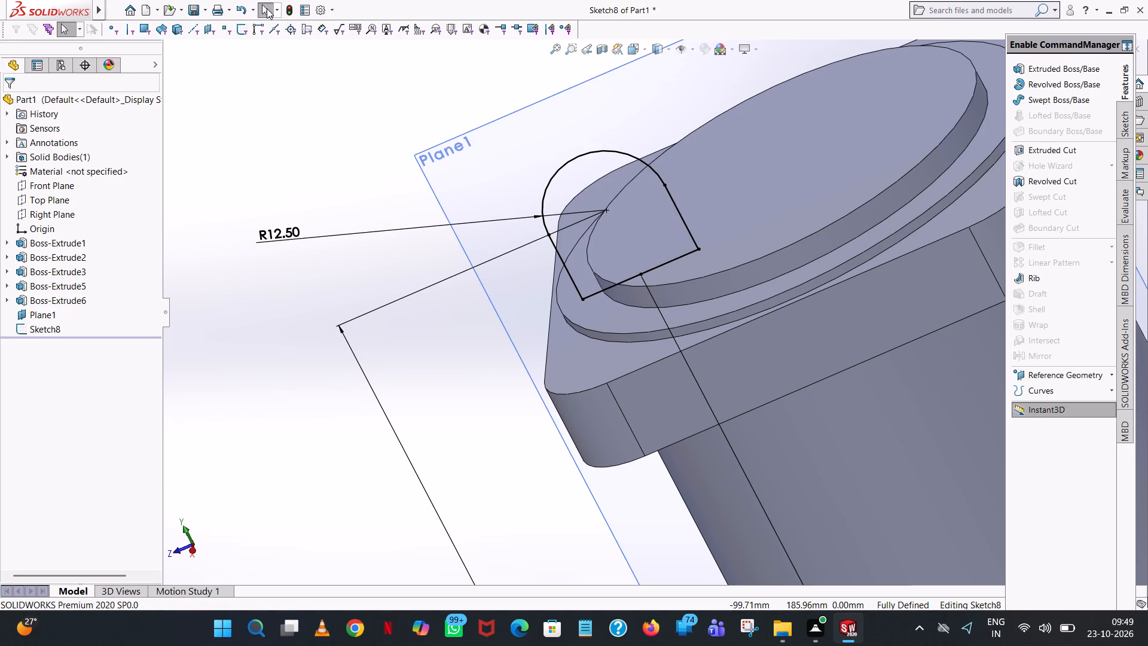
{"action": "left_click", "coordinate": [237, 10]}
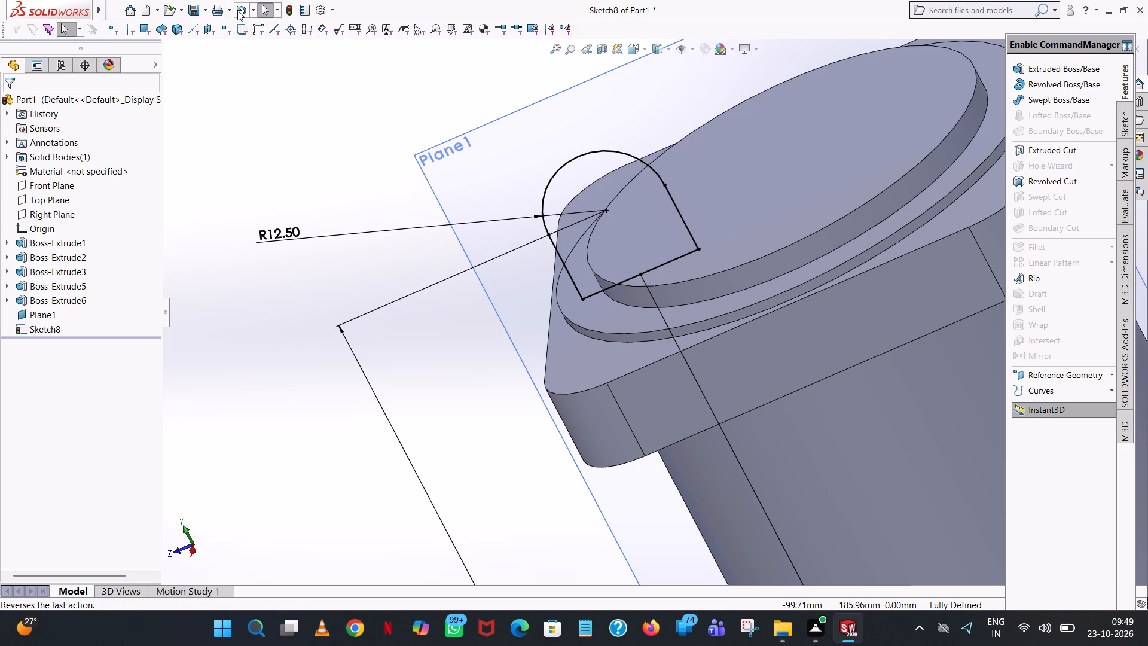
{"action": "left_click", "coordinate": [237, 10]}
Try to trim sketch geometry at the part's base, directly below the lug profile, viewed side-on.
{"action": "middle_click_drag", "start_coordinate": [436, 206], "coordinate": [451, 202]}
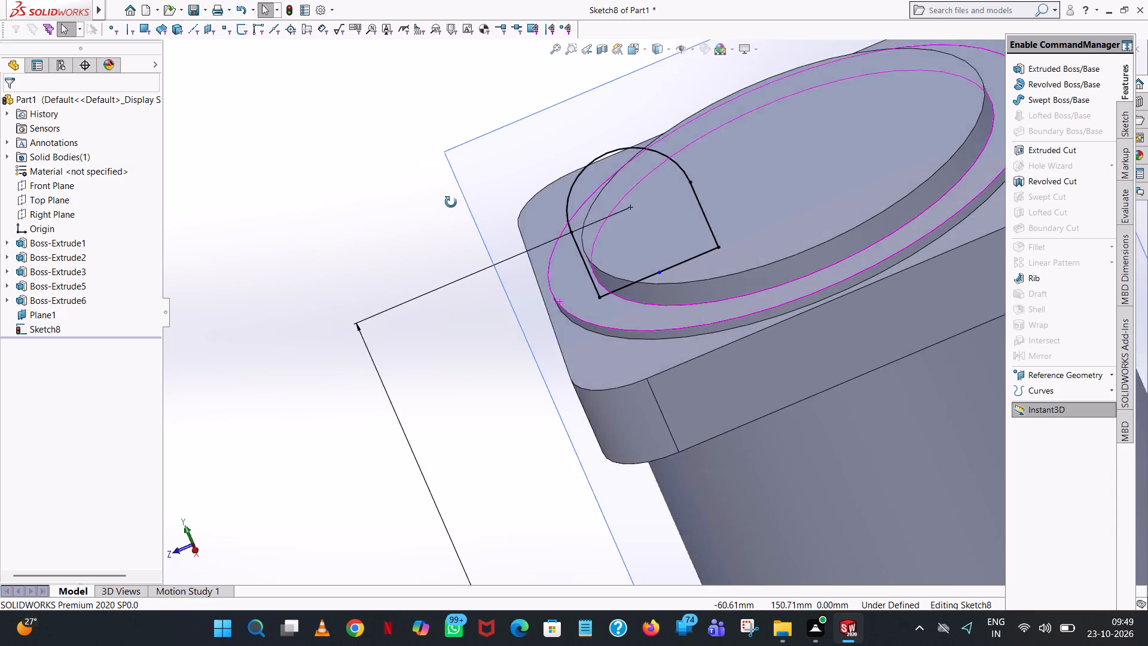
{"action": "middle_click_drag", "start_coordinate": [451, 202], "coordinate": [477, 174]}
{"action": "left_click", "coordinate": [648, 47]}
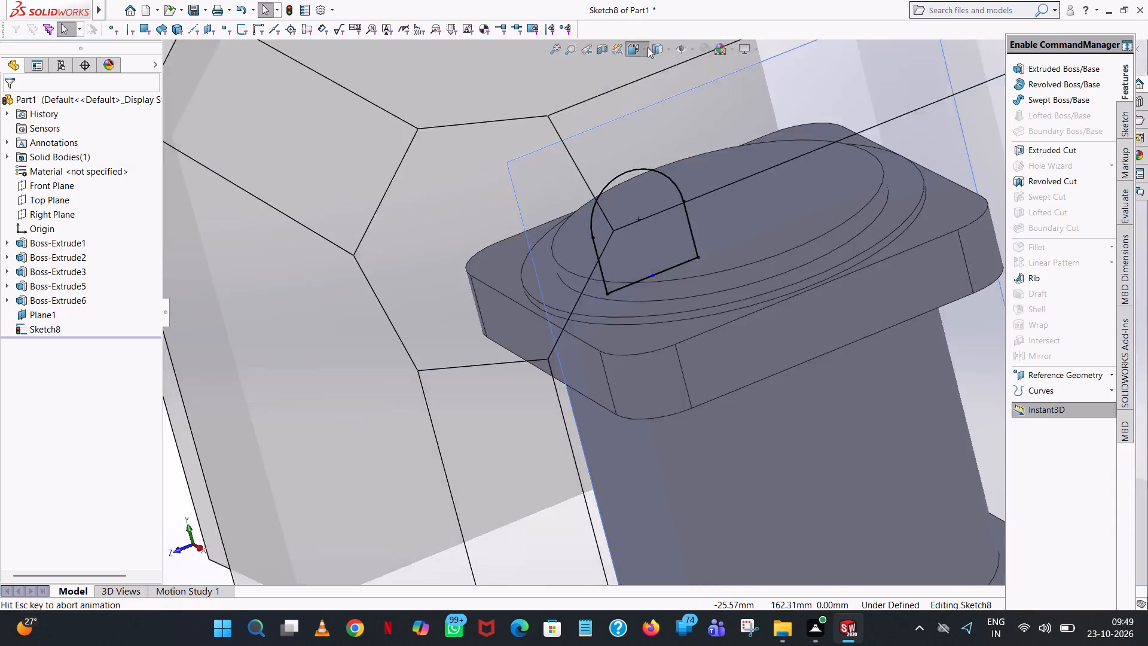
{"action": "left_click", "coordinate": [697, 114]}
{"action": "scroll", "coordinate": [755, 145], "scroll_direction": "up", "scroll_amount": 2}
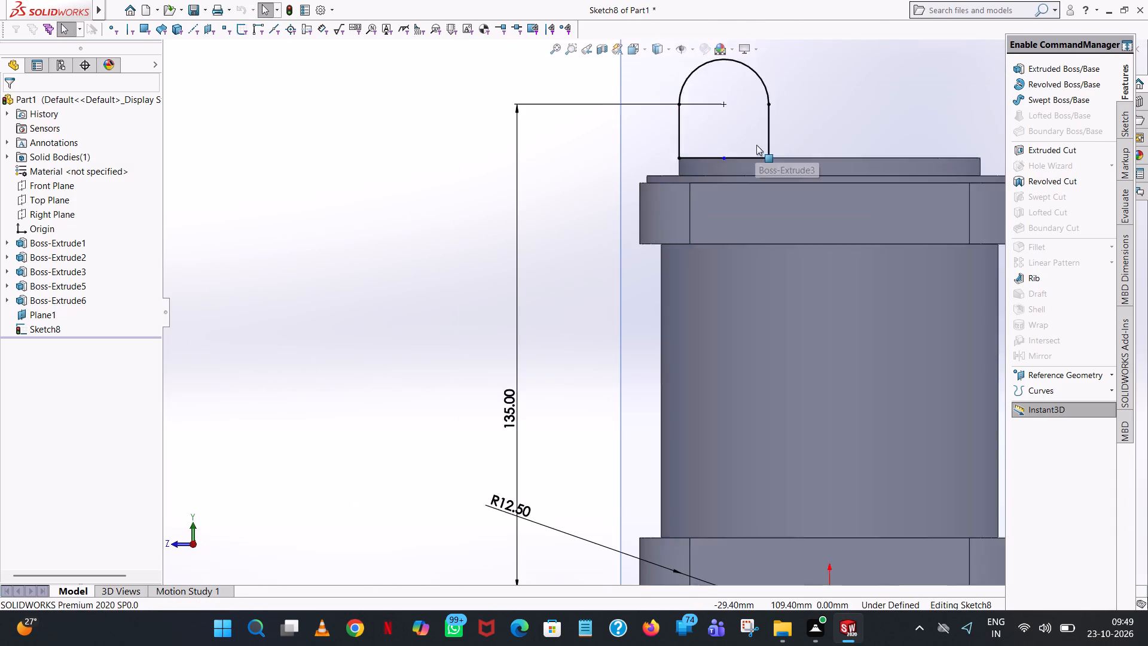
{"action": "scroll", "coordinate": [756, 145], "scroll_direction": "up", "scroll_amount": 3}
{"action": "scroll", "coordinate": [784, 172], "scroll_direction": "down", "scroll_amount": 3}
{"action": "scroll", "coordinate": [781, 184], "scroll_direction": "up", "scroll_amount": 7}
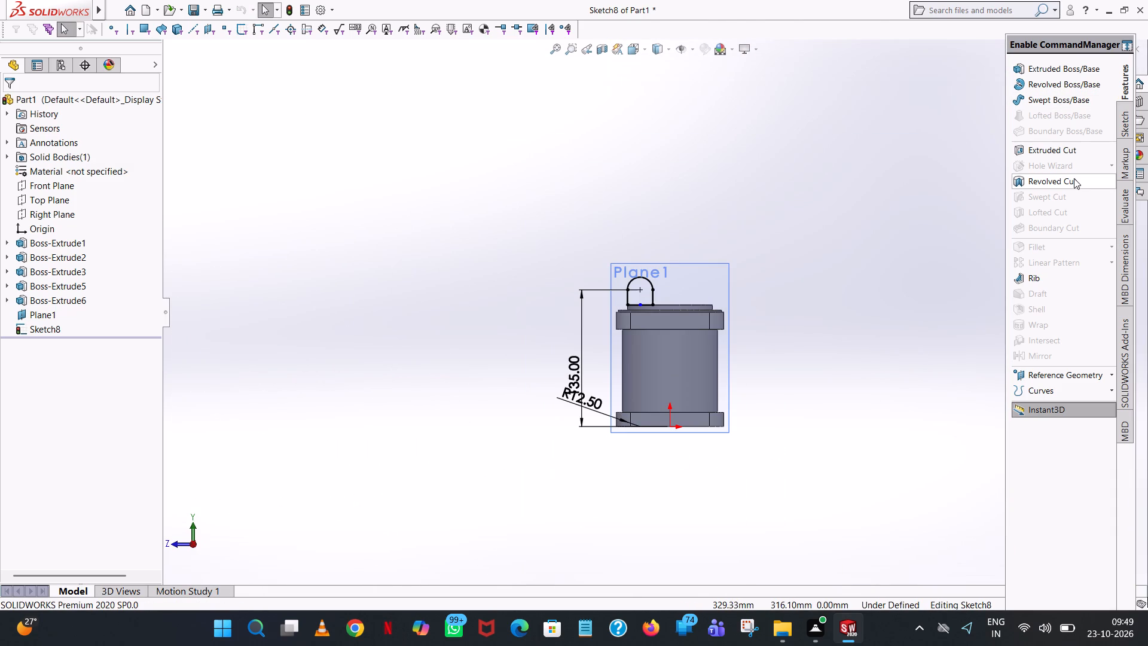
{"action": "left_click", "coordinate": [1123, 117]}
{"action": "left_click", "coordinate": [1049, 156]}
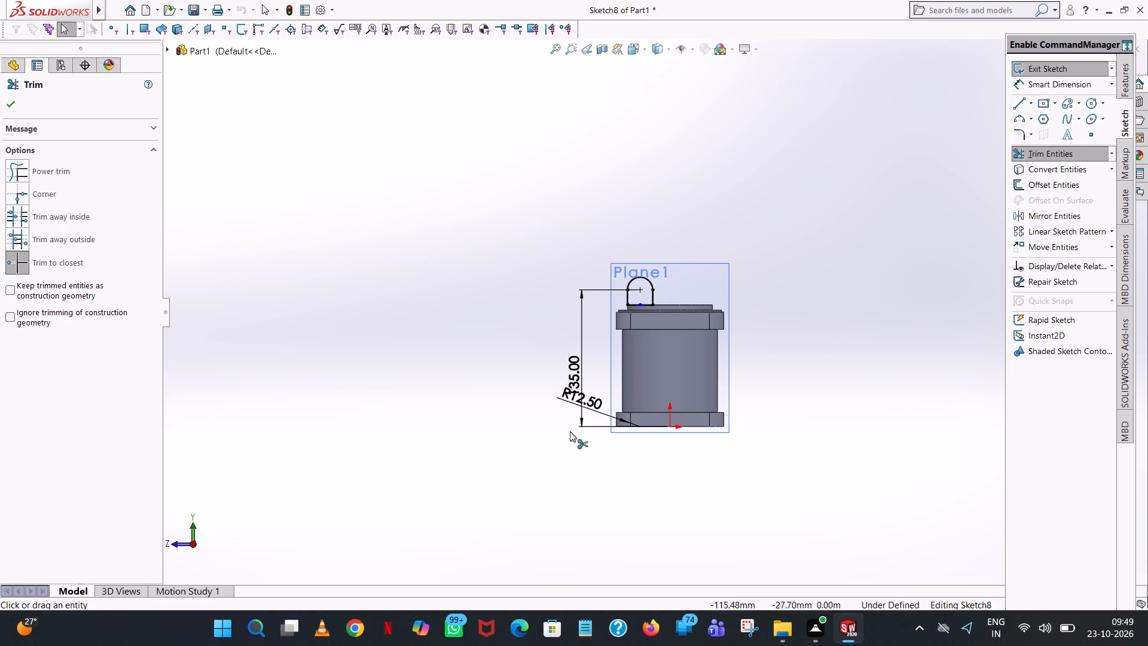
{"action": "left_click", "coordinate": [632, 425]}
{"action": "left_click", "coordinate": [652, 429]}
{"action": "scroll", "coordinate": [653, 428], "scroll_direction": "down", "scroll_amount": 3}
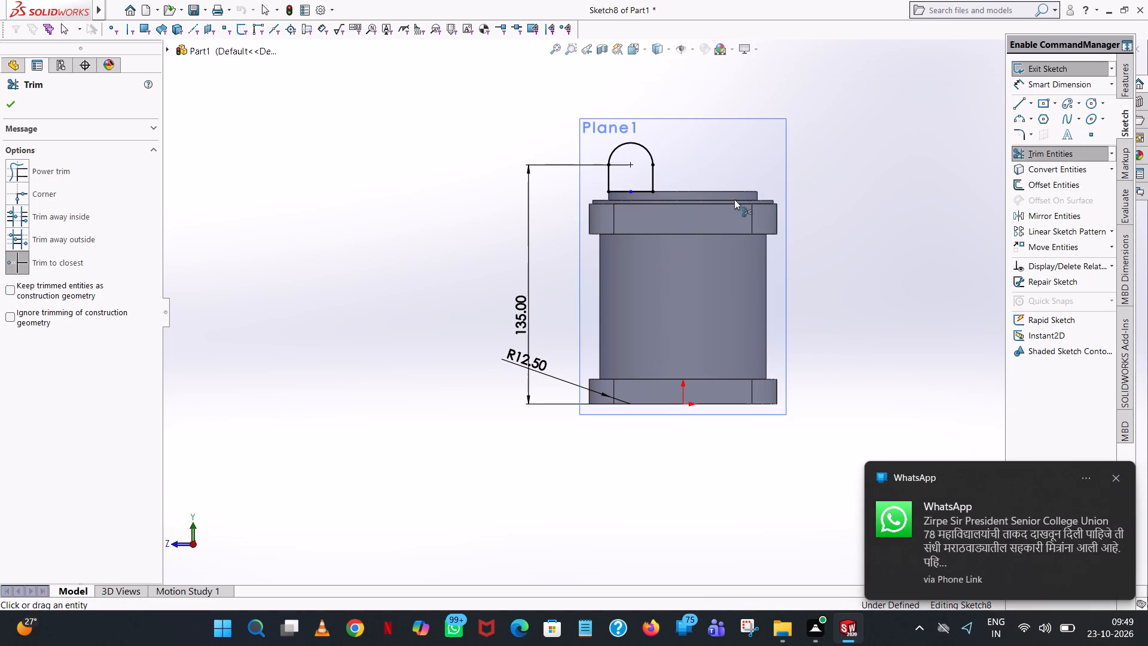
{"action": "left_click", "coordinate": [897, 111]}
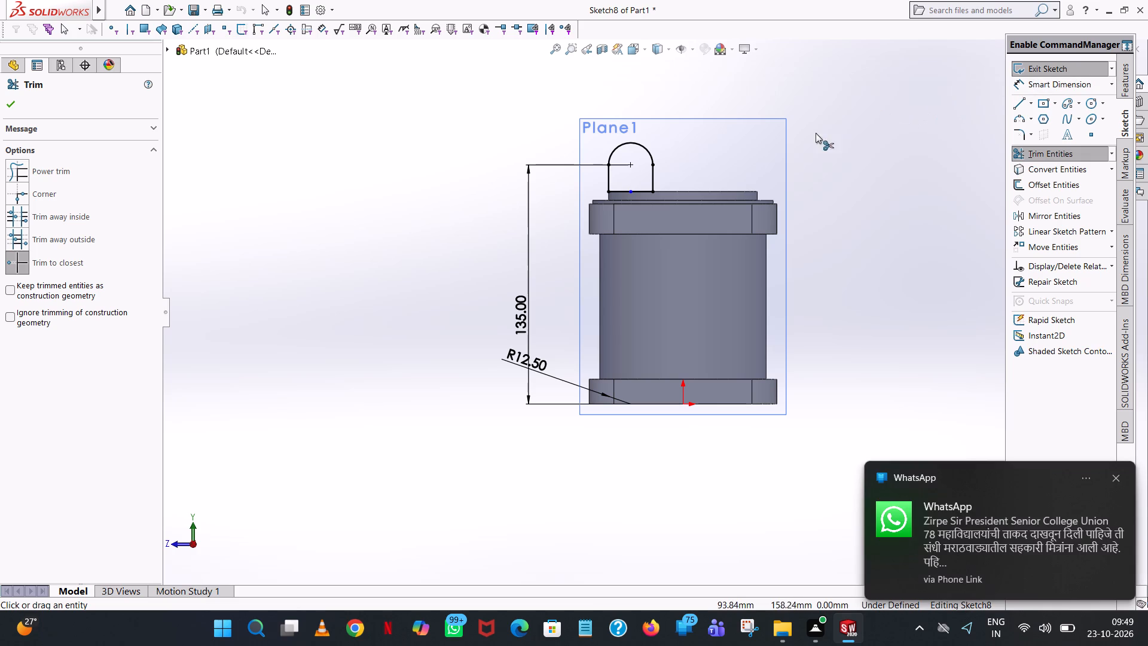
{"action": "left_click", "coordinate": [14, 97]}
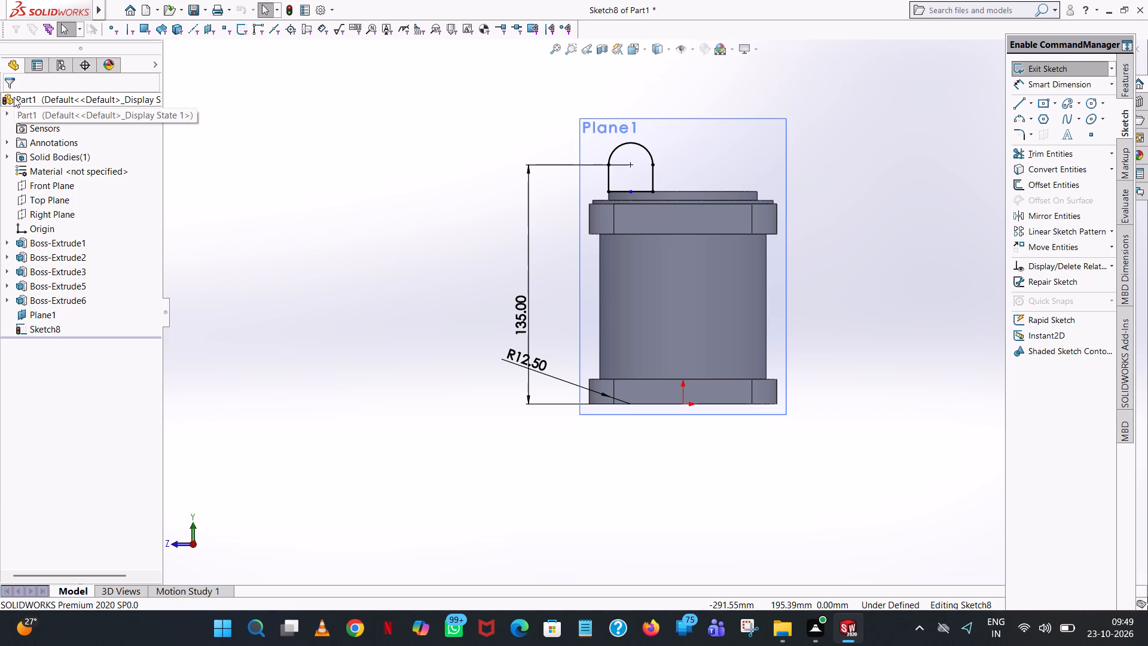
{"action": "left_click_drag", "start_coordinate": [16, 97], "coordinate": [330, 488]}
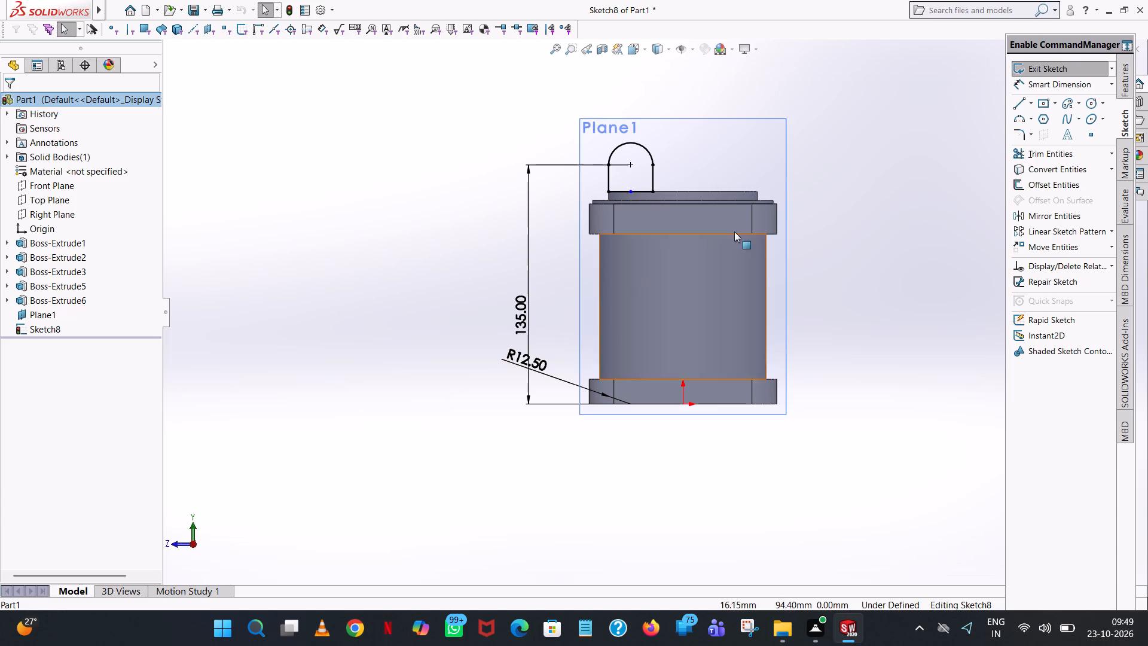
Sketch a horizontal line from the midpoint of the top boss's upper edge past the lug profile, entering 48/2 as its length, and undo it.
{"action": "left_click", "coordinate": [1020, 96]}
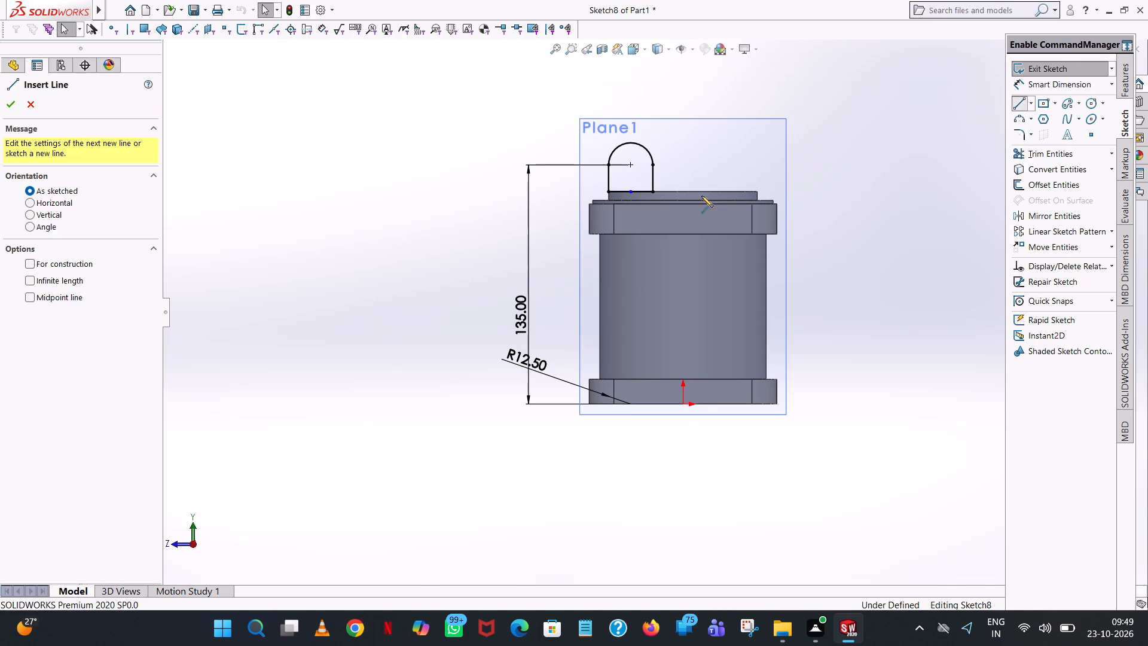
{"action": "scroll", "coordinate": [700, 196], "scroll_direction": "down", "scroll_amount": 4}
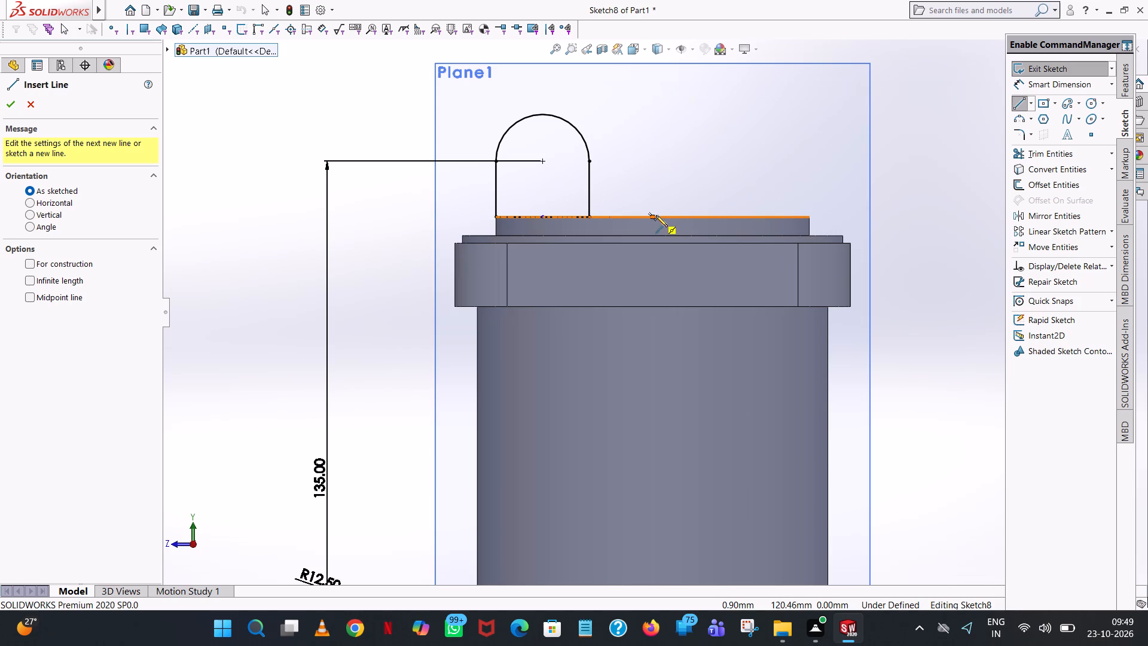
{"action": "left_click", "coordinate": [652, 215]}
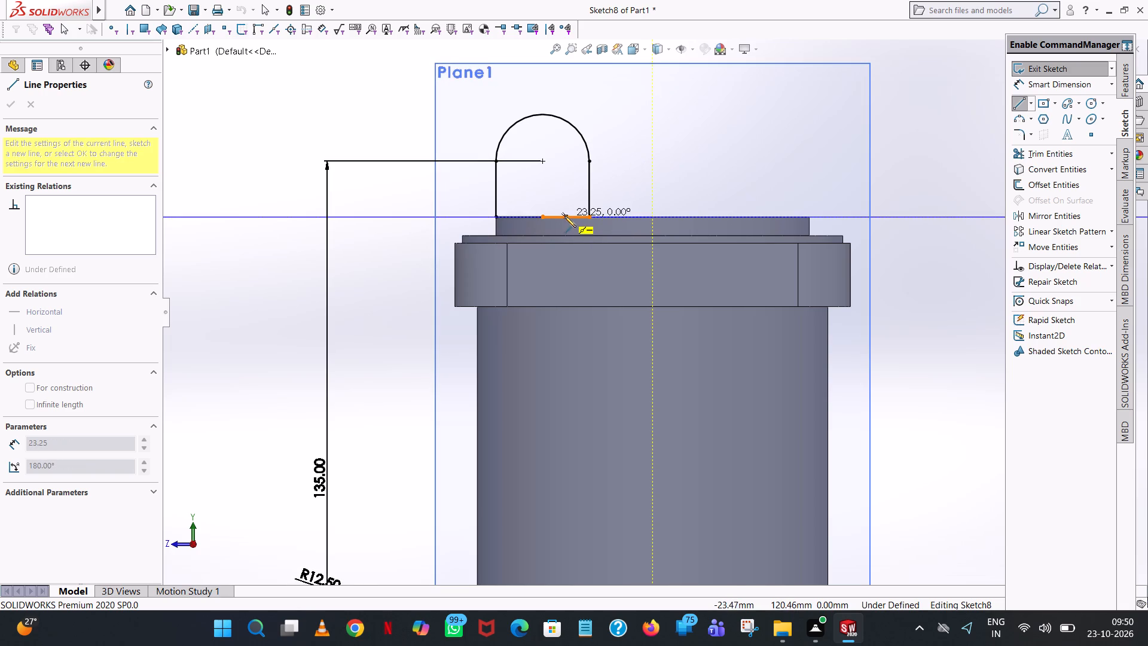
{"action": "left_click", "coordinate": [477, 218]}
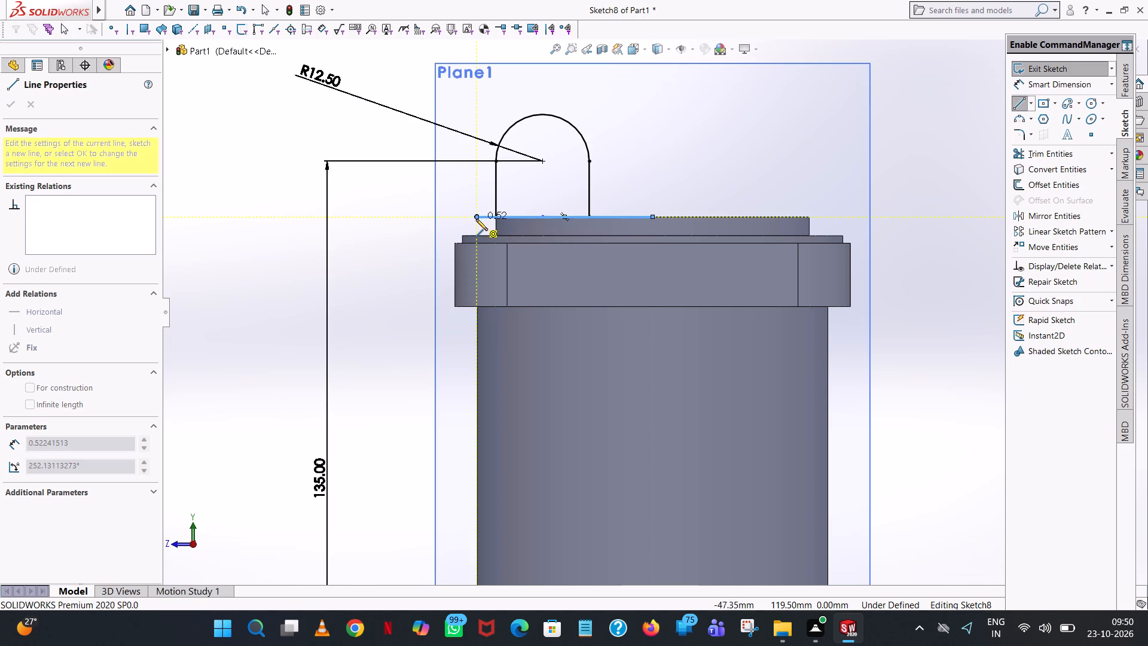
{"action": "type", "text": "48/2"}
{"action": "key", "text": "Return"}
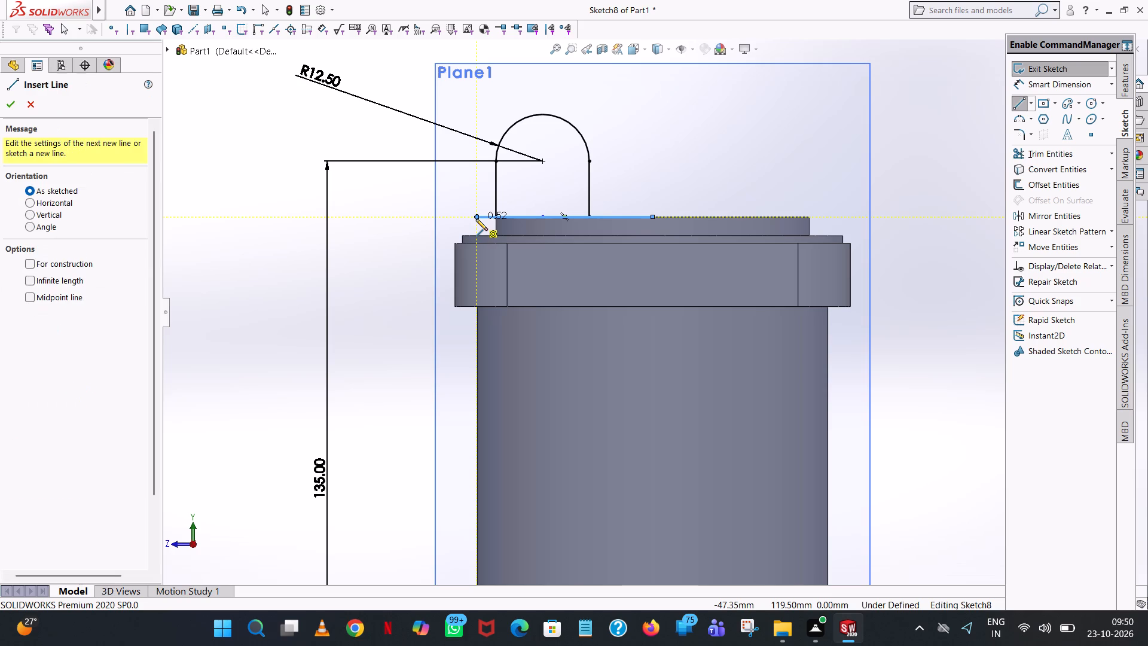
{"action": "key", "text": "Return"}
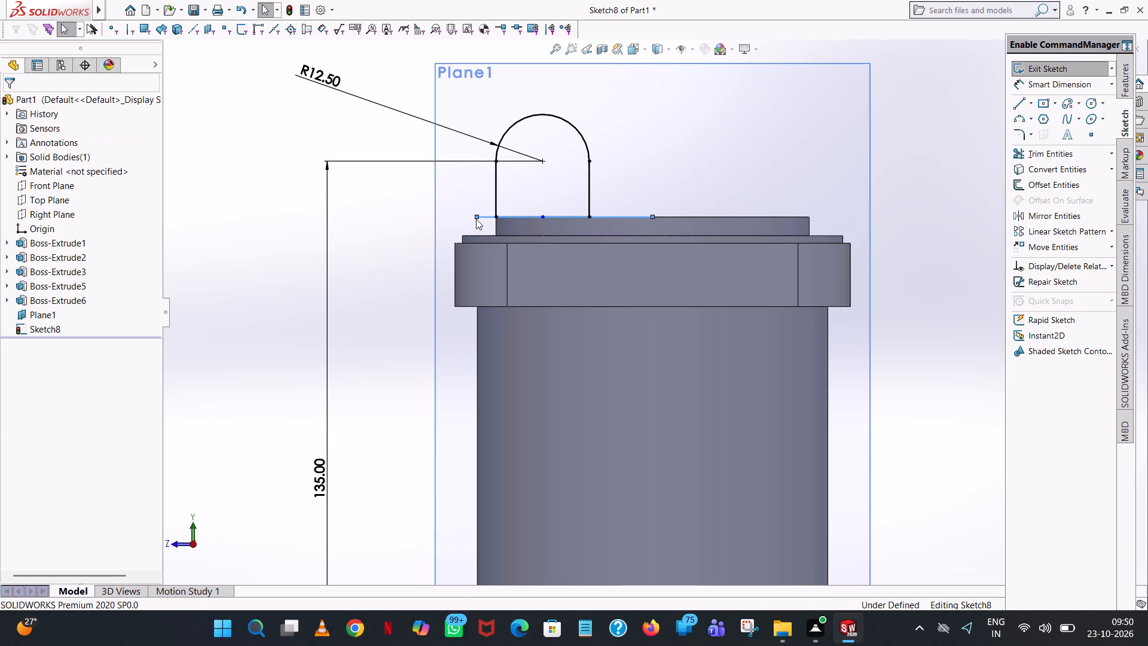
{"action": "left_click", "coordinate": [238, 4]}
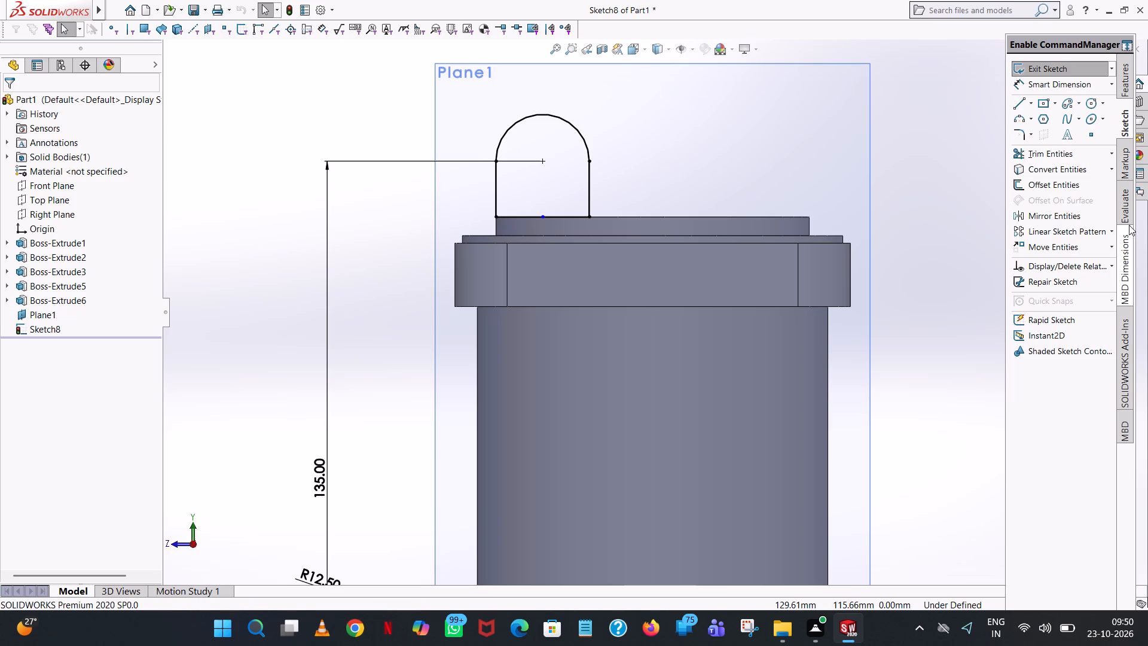
Move the lug profile's arc and all its lines 10 mm in X toward the part's centre, with Y at 0 mm.
{"action": "left_click", "coordinate": [1122, 211]}
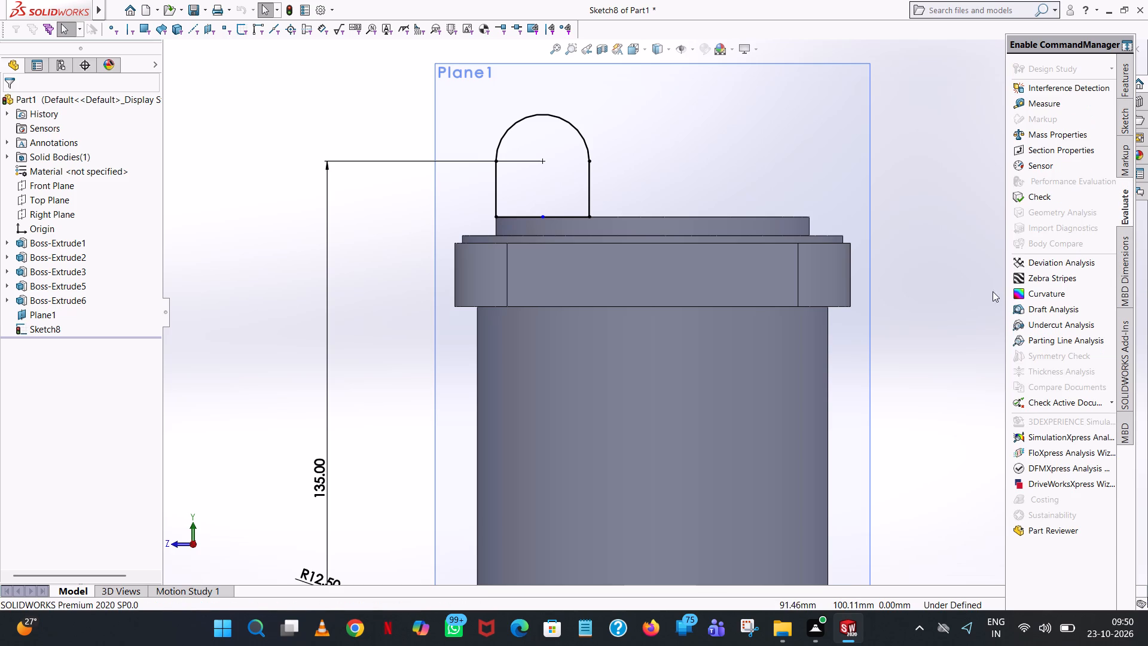
{"action": "left_click", "coordinate": [1120, 123]}
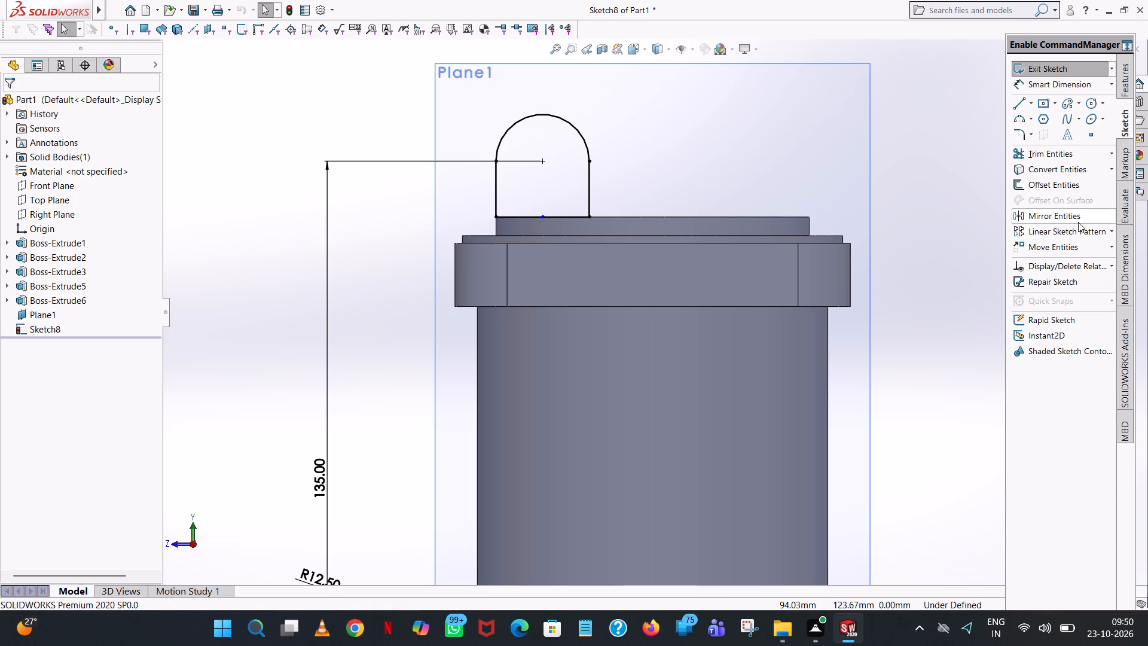
{"action": "left_click", "coordinate": [1051, 244]}
{"action": "left_click", "coordinate": [563, 117]}
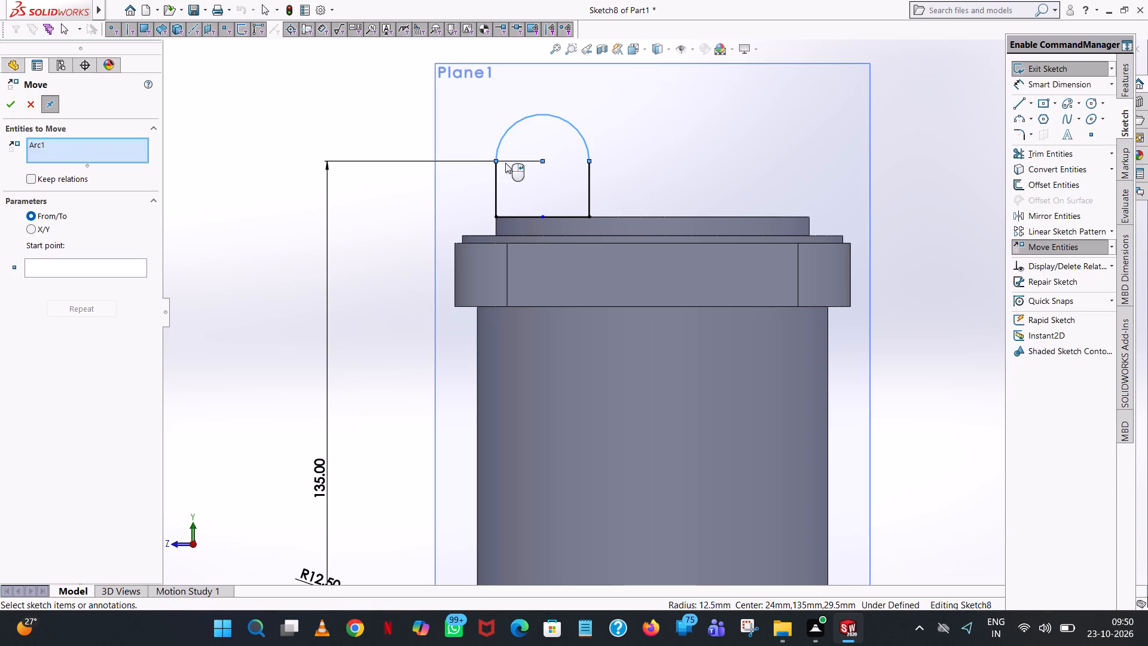
{"action": "left_click", "coordinate": [493, 182]}
{"action": "left_click", "coordinate": [521, 215]}
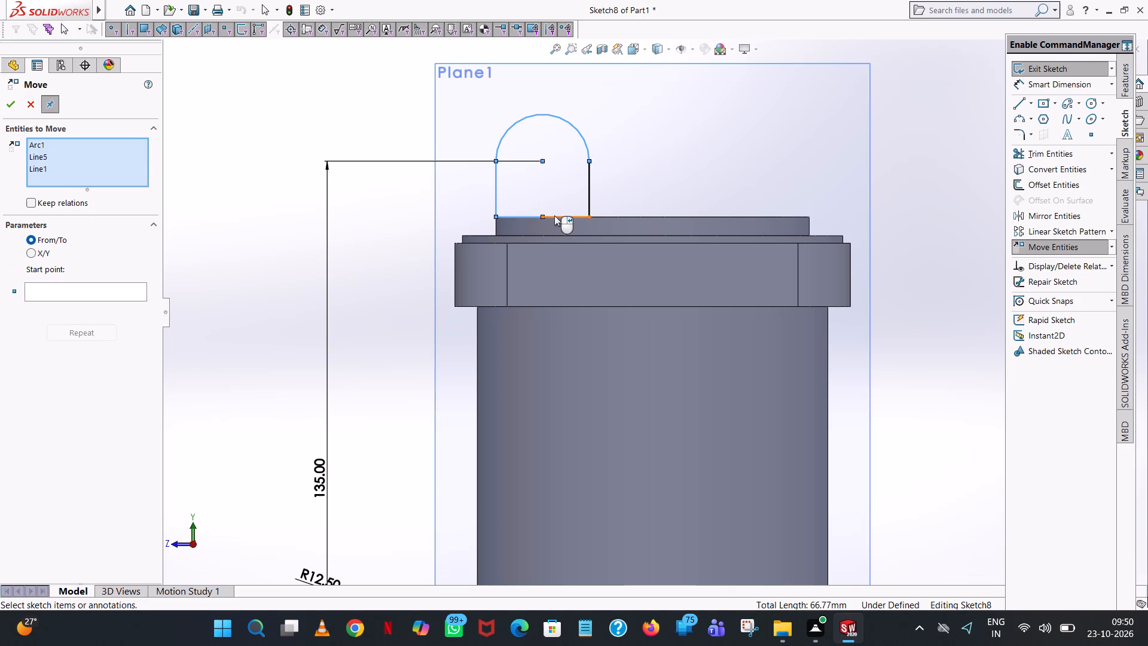
{"action": "left_click", "coordinate": [554, 215]}
{"action": "left_click", "coordinate": [590, 192]}
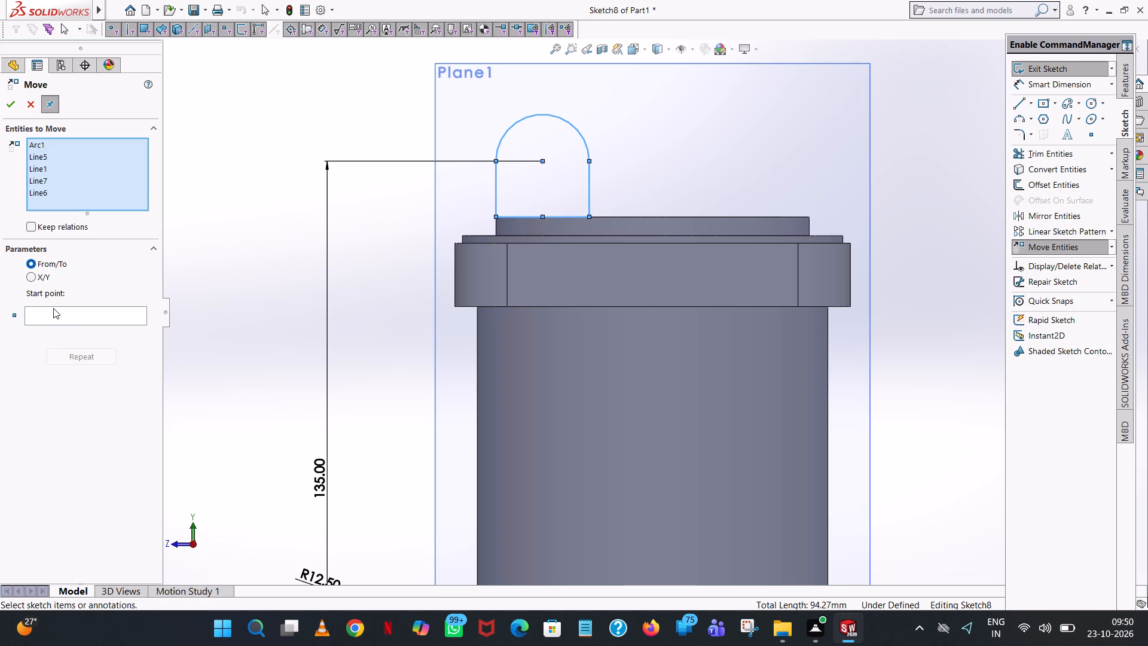
{"action": "left_click", "coordinate": [53, 306]}
{"action": "left_click", "coordinate": [46, 310]}
{"action": "left_click", "coordinate": [29, 275]}
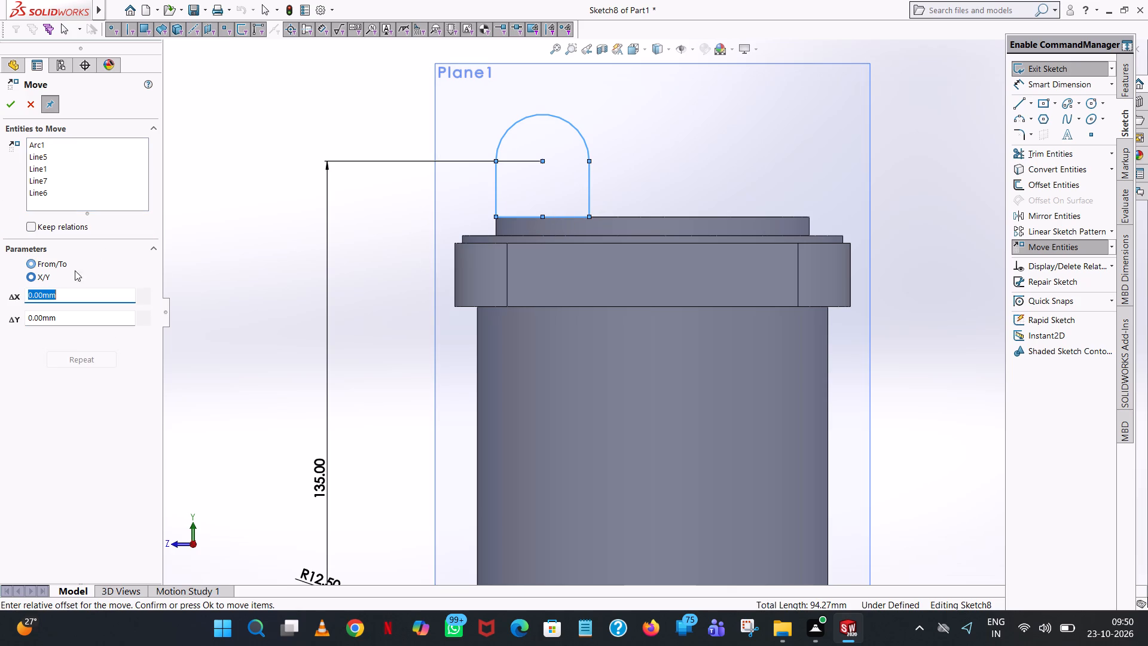
{"action": "left_click", "coordinate": [143, 291]}
{"action": "left_click", "coordinate": [142, 290]}
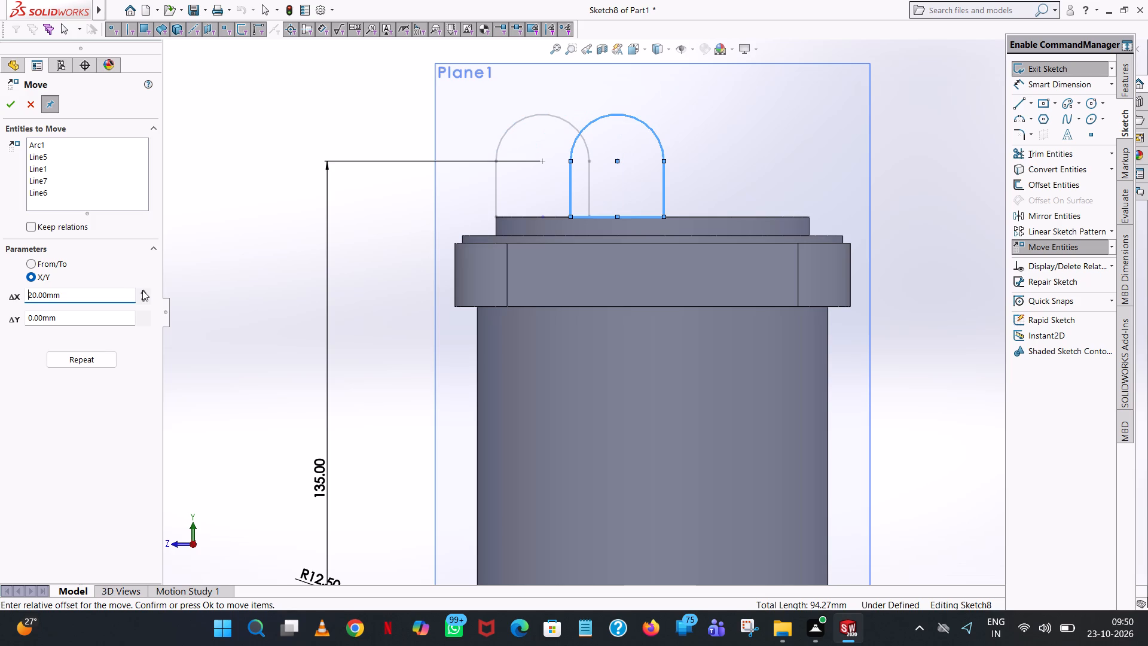
{"action": "left_click", "coordinate": [81, 295]}
{"action": "left_click", "coordinate": [81, 295]}
{"action": "type", "text": "10"}
{"action": "key", "text": "Return"}
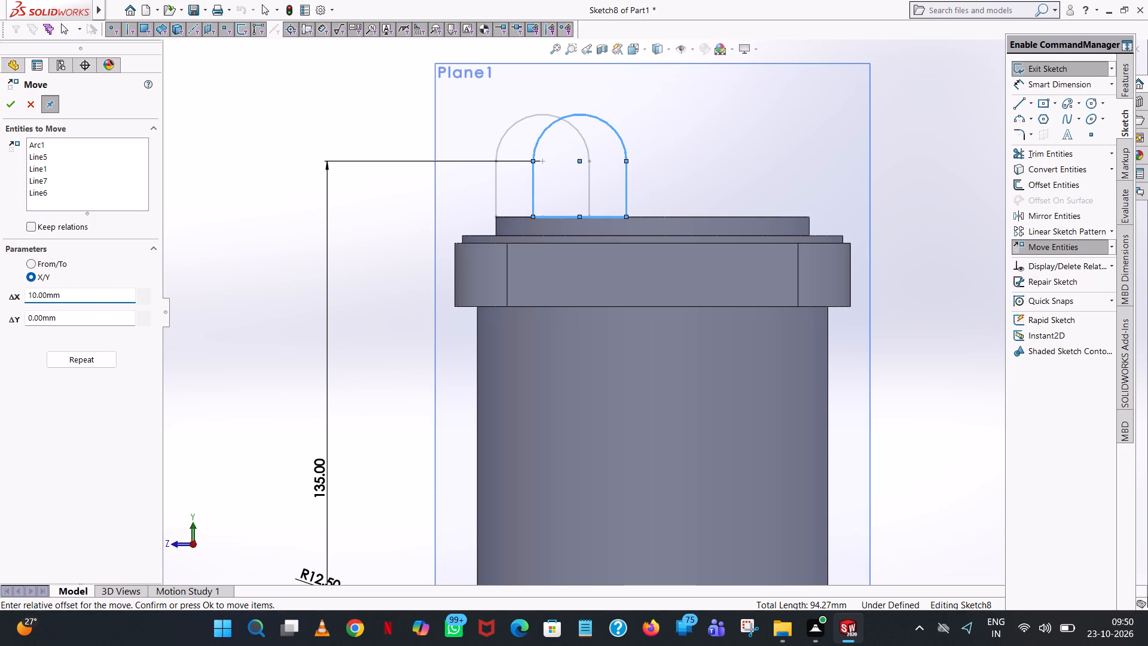
{"action": "left_click", "coordinate": [13, 108]}
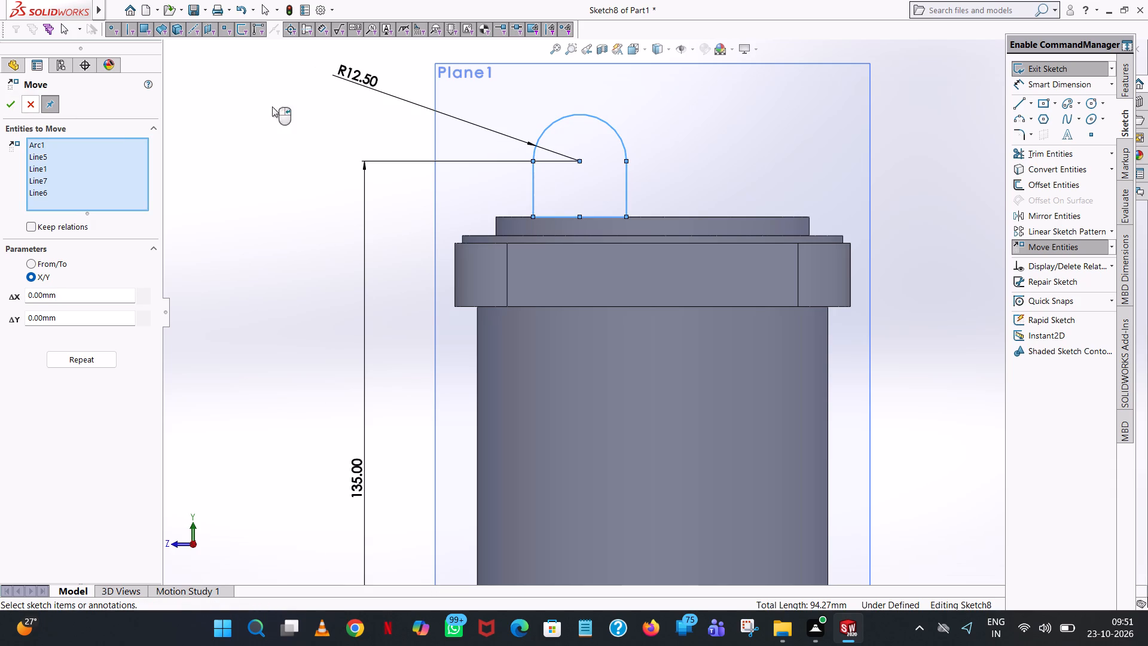
{"action": "left_click", "coordinate": [10, 105]}
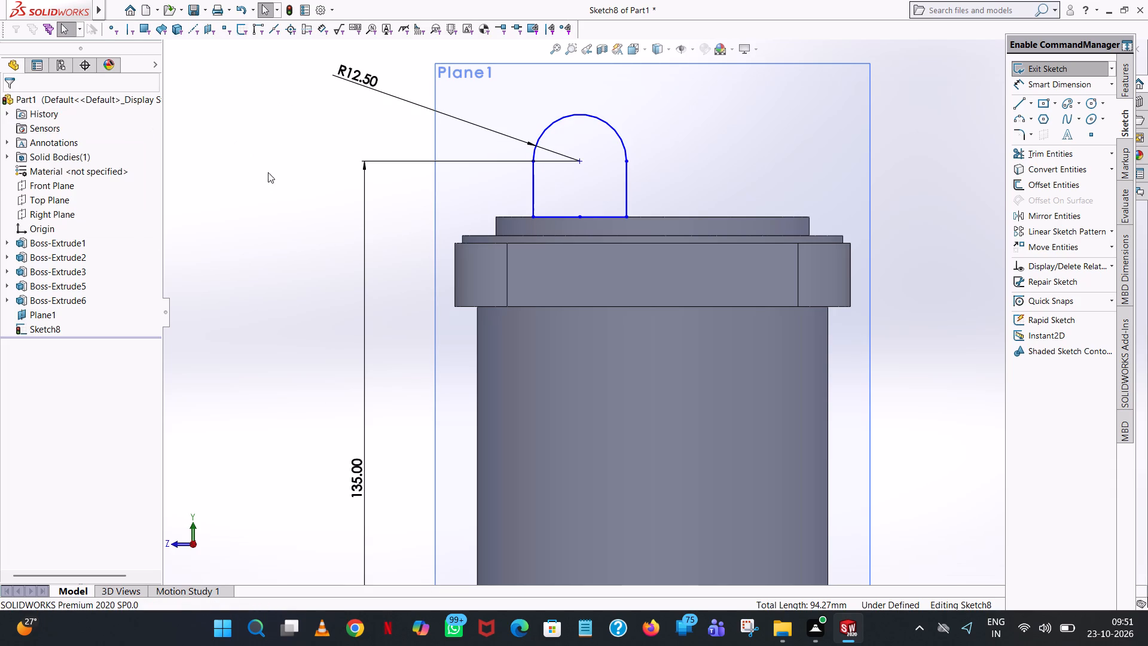
{"action": "left_click", "coordinate": [285, 176]}
Examine the moved lug profile's position relative to the top boss's circular edge from several angles and up close.
{"action": "middle_click_drag", "start_coordinate": [294, 187], "coordinate": [302, 345]}
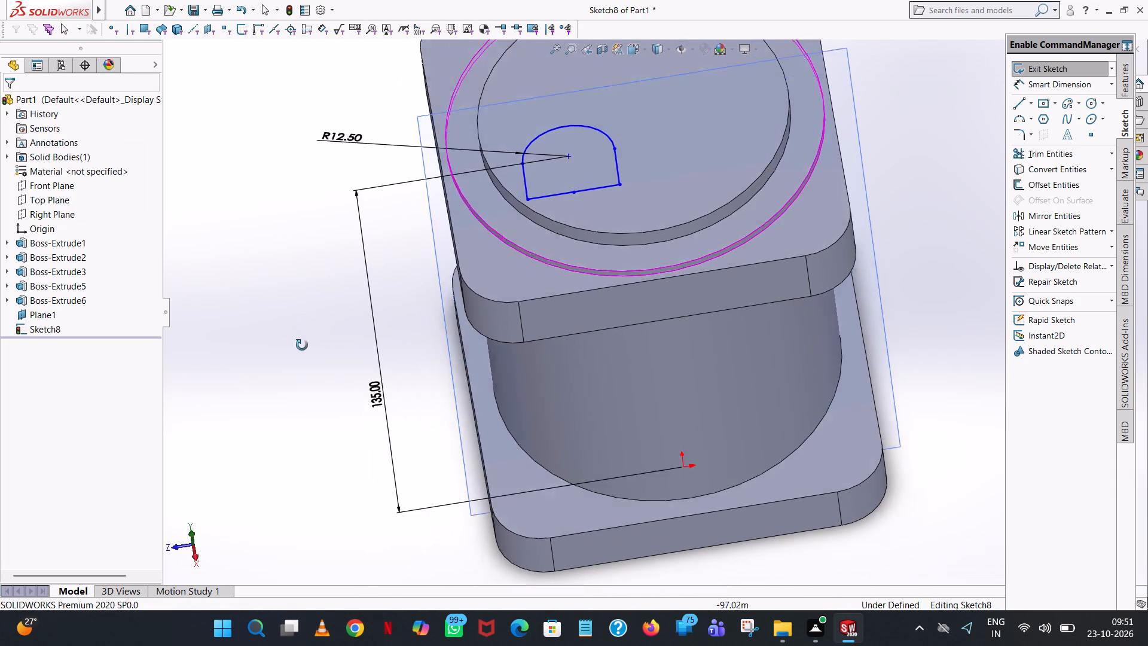
{"action": "middle_click_drag", "start_coordinate": [302, 345], "coordinate": [301, 362]}
{"action": "scroll", "coordinate": [570, 142], "scroll_direction": "down", "scroll_amount": 5}
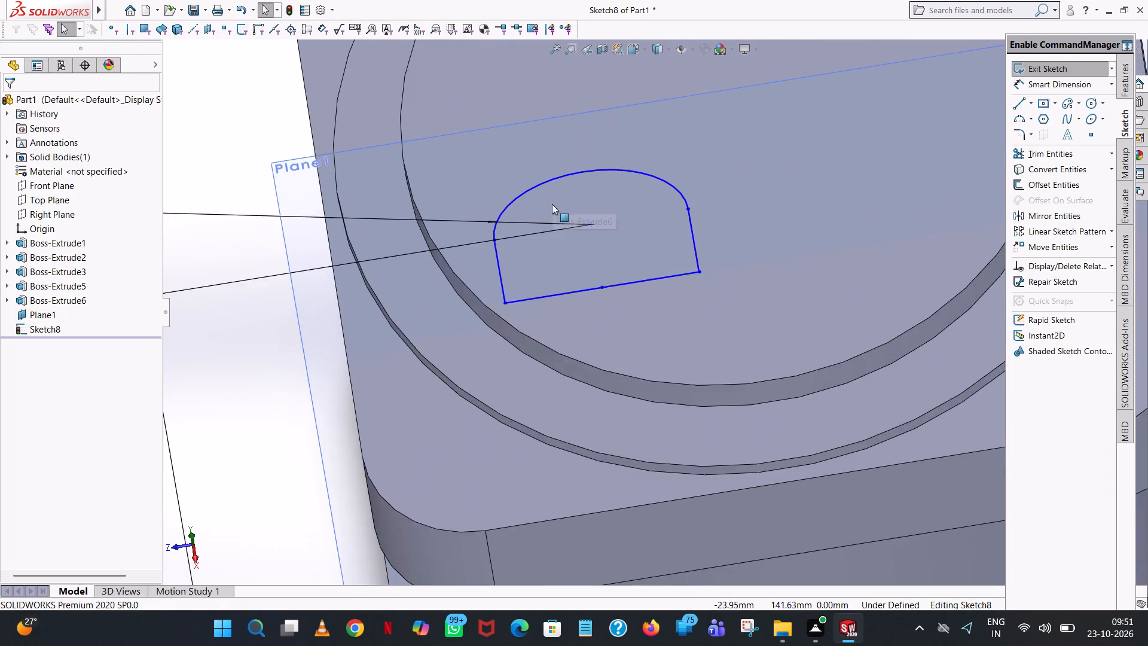
{"action": "scroll", "coordinate": [552, 204], "scroll_direction": "down", "scroll_amount": 3}
{"action": "scroll", "coordinate": [527, 379], "scroll_direction": "up", "scroll_amount": 7}
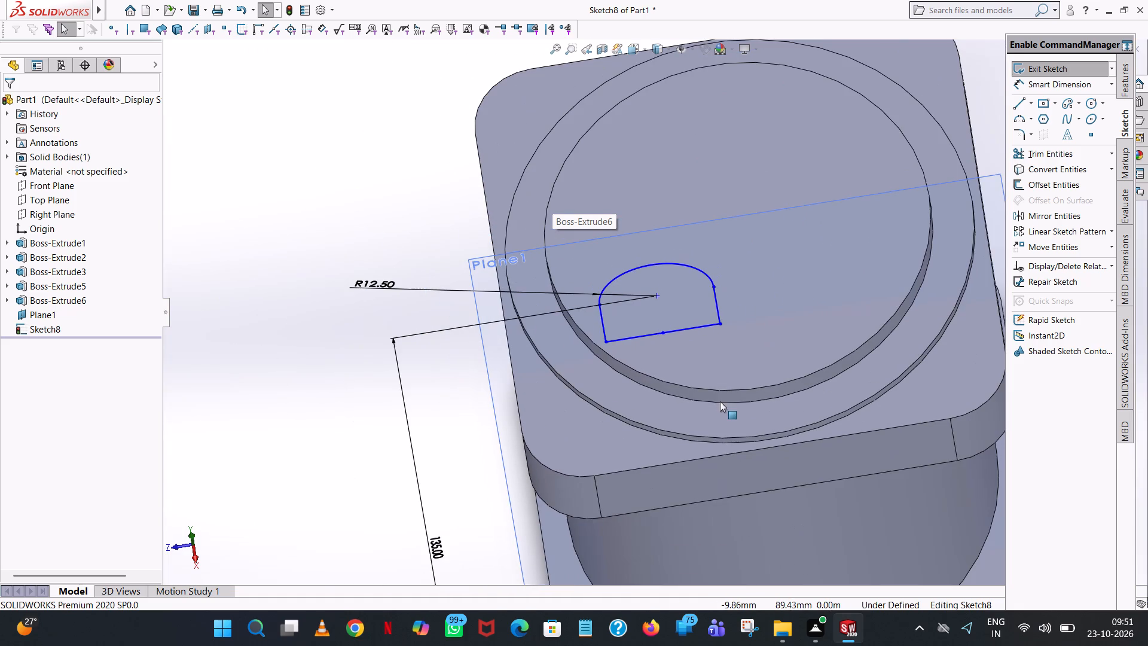
{"action": "middle_click_drag", "start_coordinate": [674, 358], "coordinate": [648, 191]}
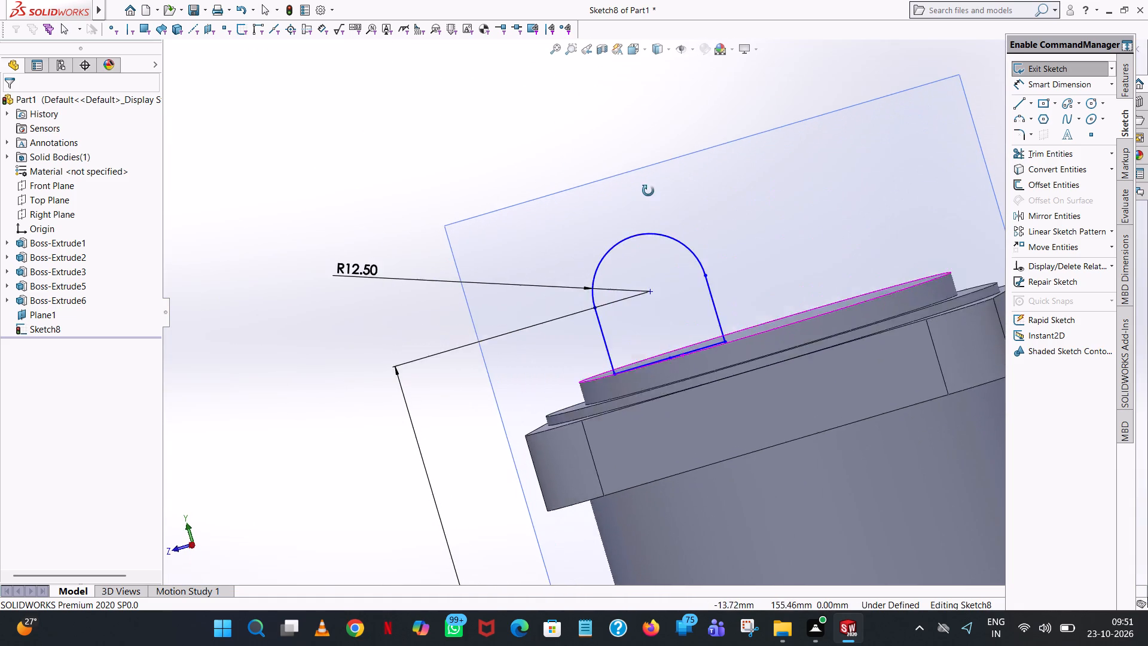
{"action": "middle_click_drag", "start_coordinate": [648, 191], "coordinate": [666, 269]}
{"action": "scroll", "coordinate": [618, 343], "scroll_direction": "down", "scroll_amount": 5}
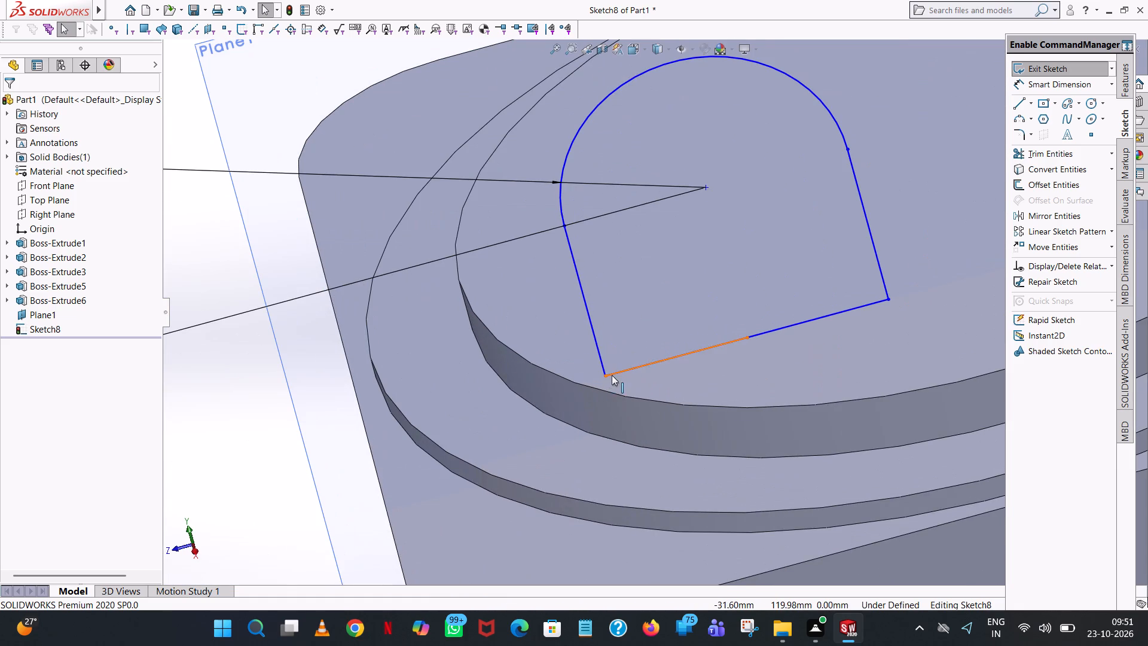
{"action": "scroll", "coordinate": [620, 371], "scroll_direction": "down", "scroll_amount": 3}
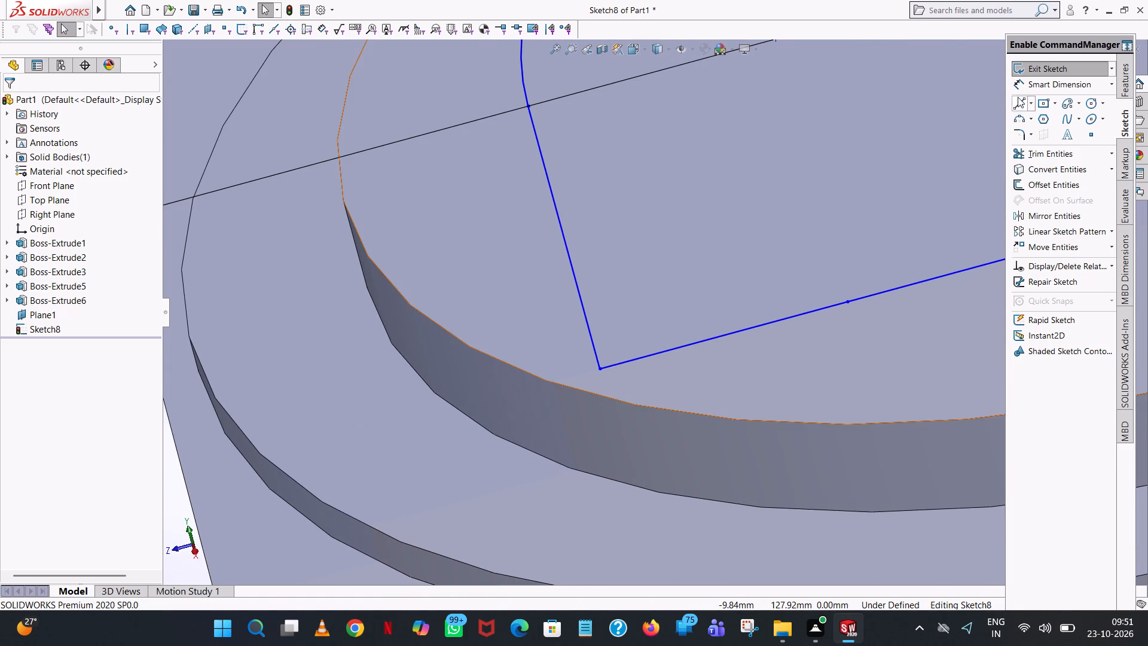
Gauge the horizontal gap from the lug profile's lower corner to the top boss's circular edge with a temporary line, and cancel it.
{"action": "left_click", "coordinate": [1018, 97]}
{"action": "scroll", "coordinate": [505, 376], "scroll_direction": "down", "scroll_amount": 6}
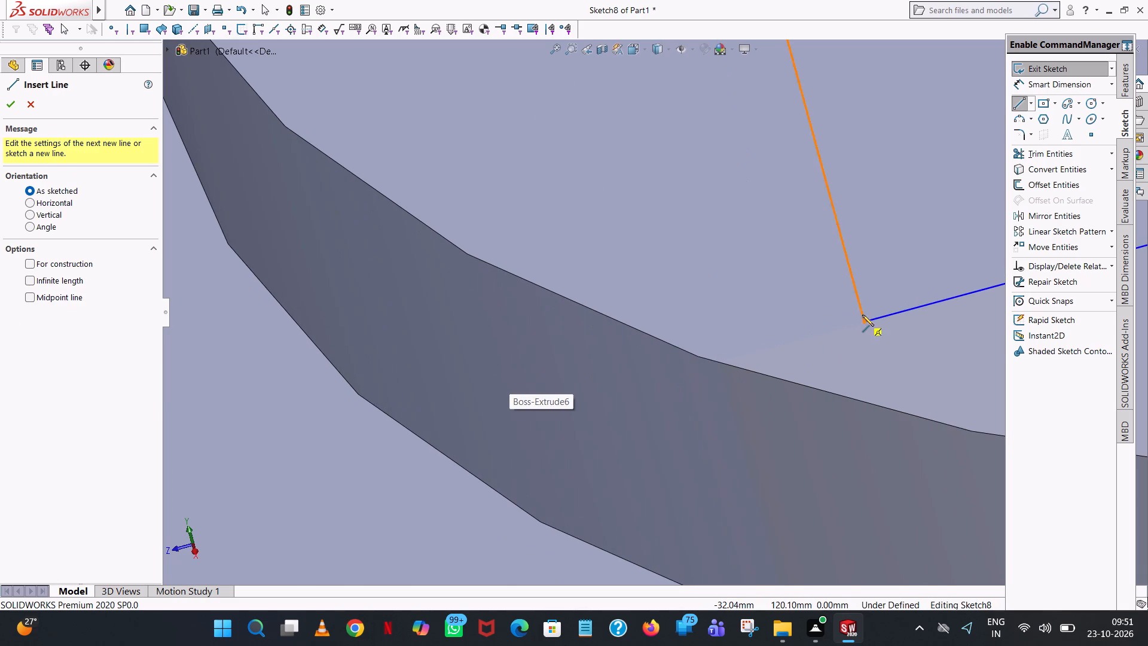
{"action": "left_click", "coordinate": [862, 322]}
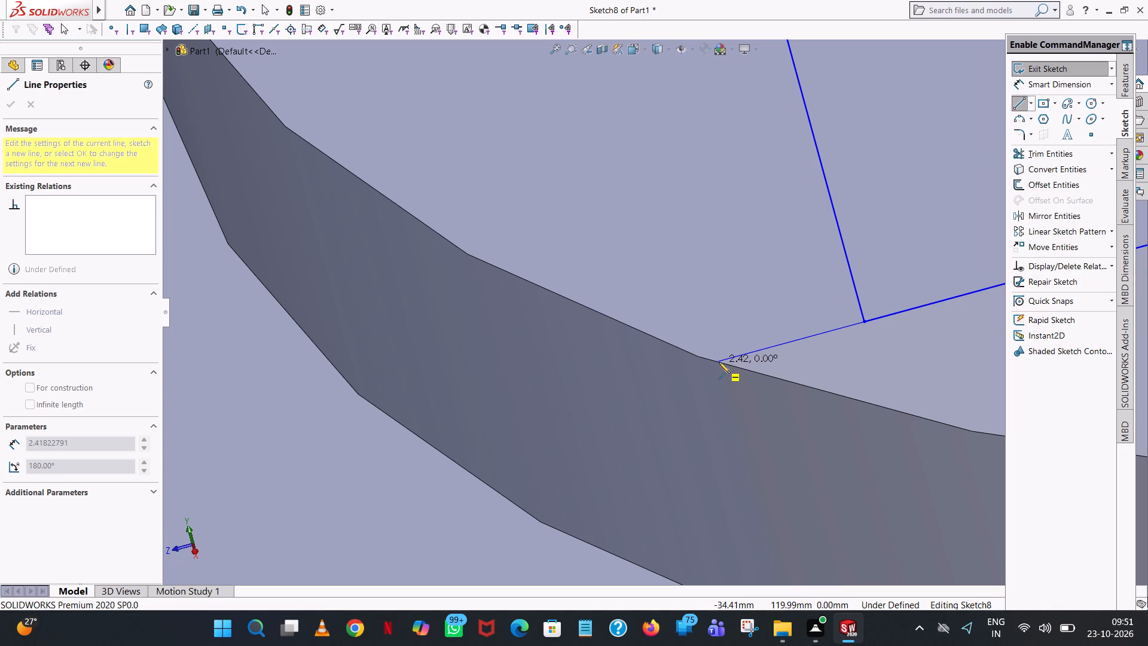
{"action": "scroll", "coordinate": [719, 362], "scroll_direction": "down", "scroll_amount": 5}
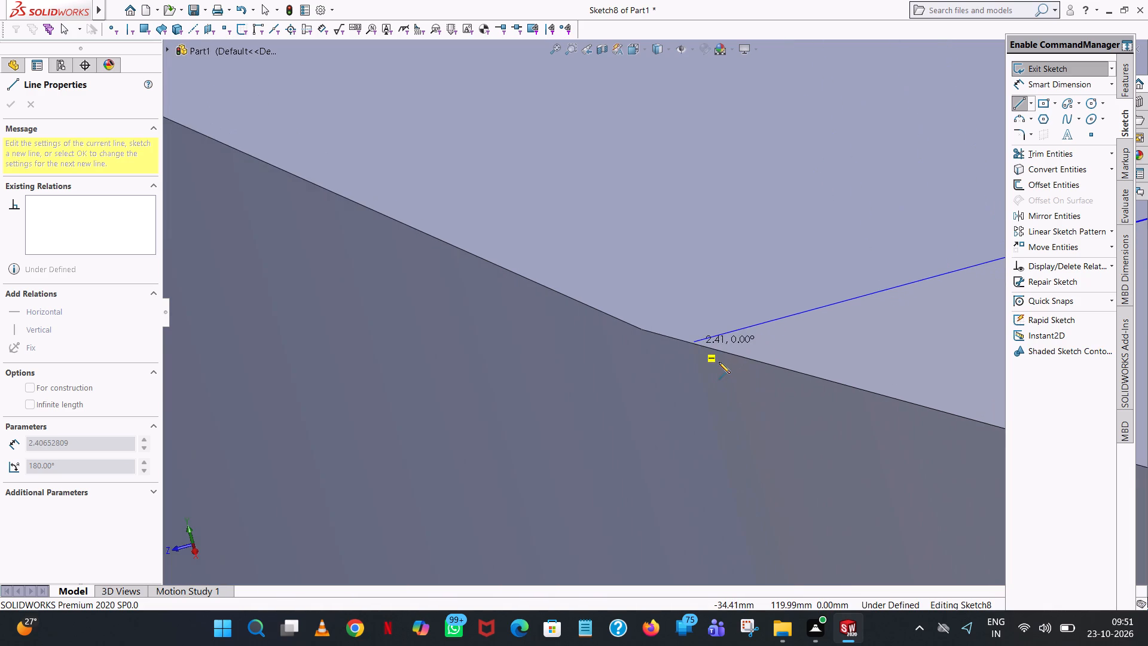
{"action": "scroll", "coordinate": [719, 362], "scroll_direction": "up", "scroll_amount": 19}
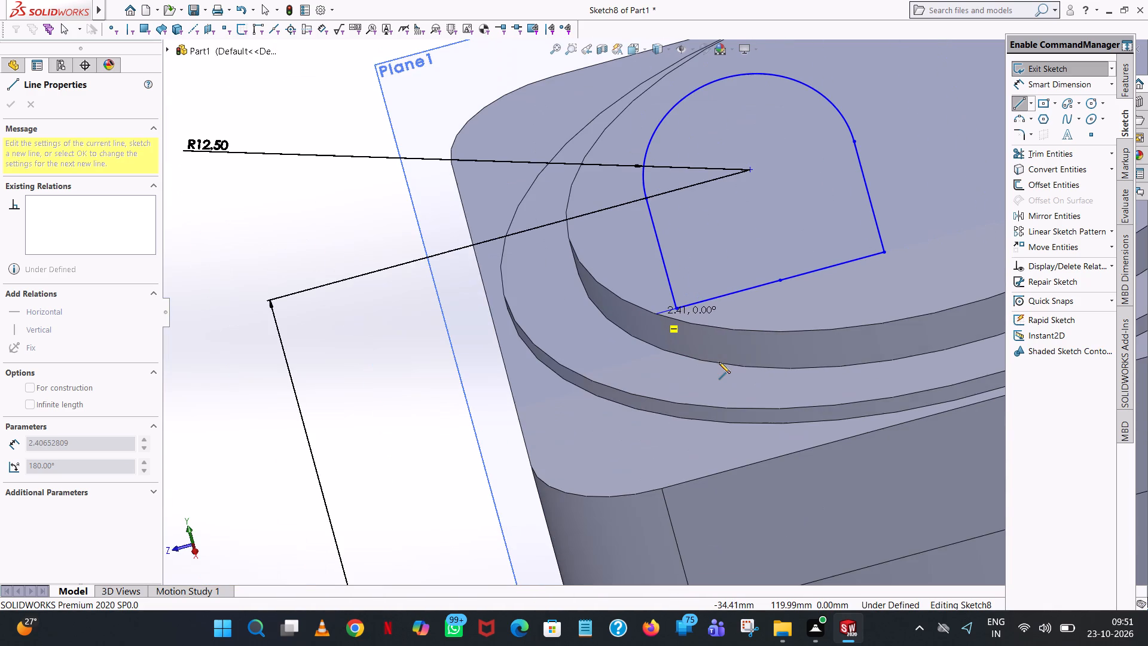
{"action": "right_click", "coordinate": [719, 362]}
{"action": "left_click", "coordinate": [784, 374]}
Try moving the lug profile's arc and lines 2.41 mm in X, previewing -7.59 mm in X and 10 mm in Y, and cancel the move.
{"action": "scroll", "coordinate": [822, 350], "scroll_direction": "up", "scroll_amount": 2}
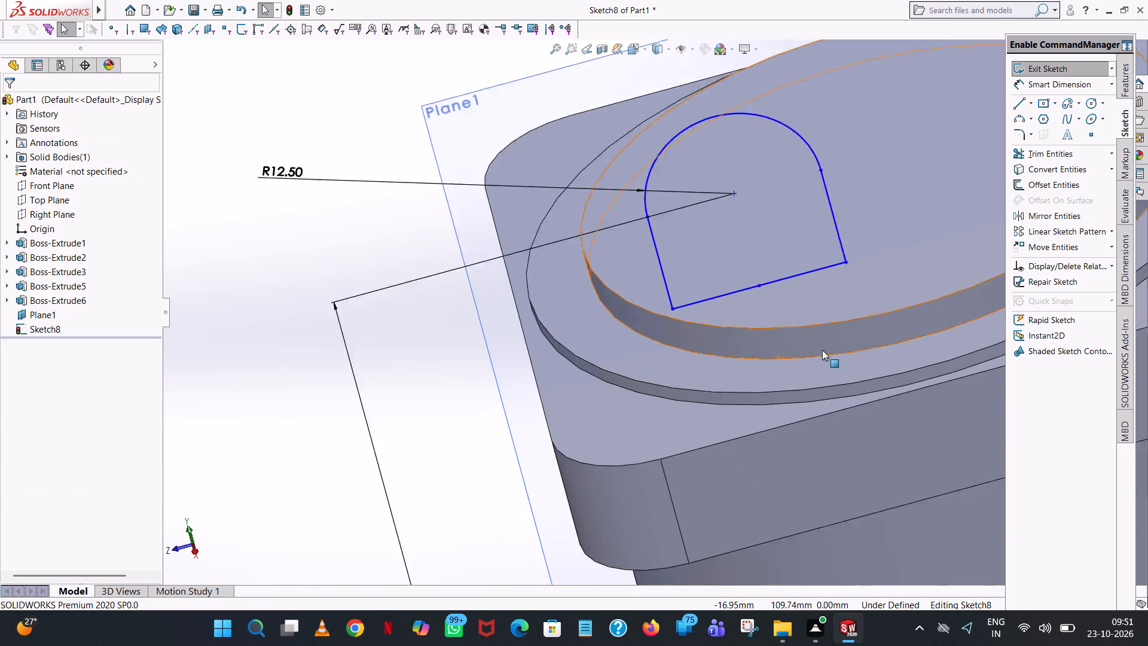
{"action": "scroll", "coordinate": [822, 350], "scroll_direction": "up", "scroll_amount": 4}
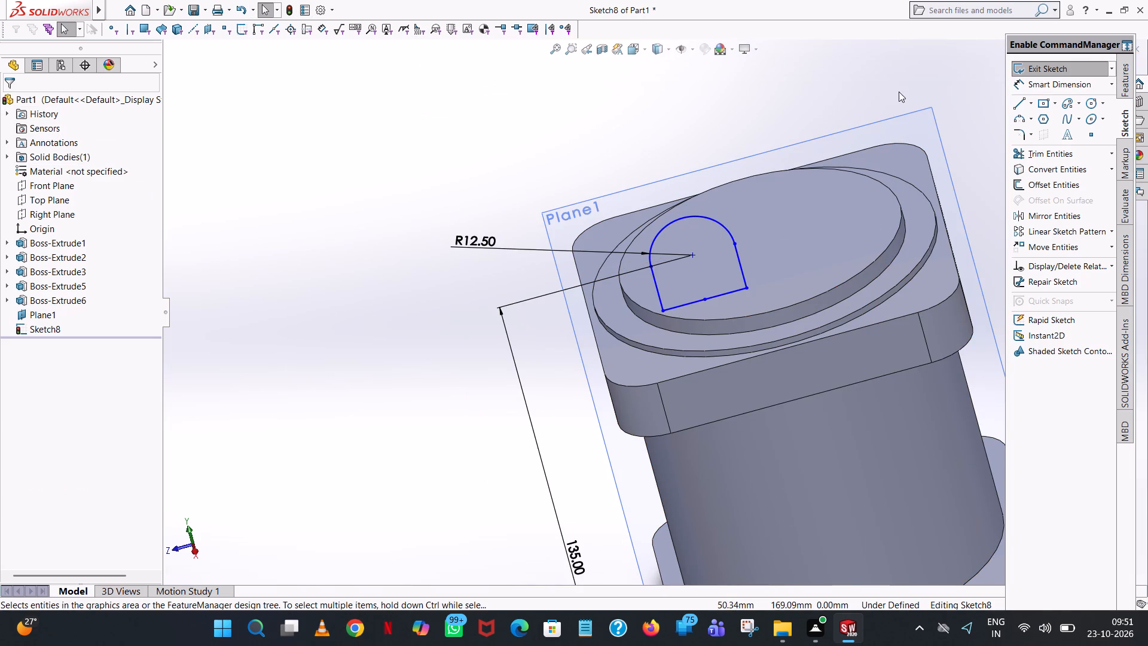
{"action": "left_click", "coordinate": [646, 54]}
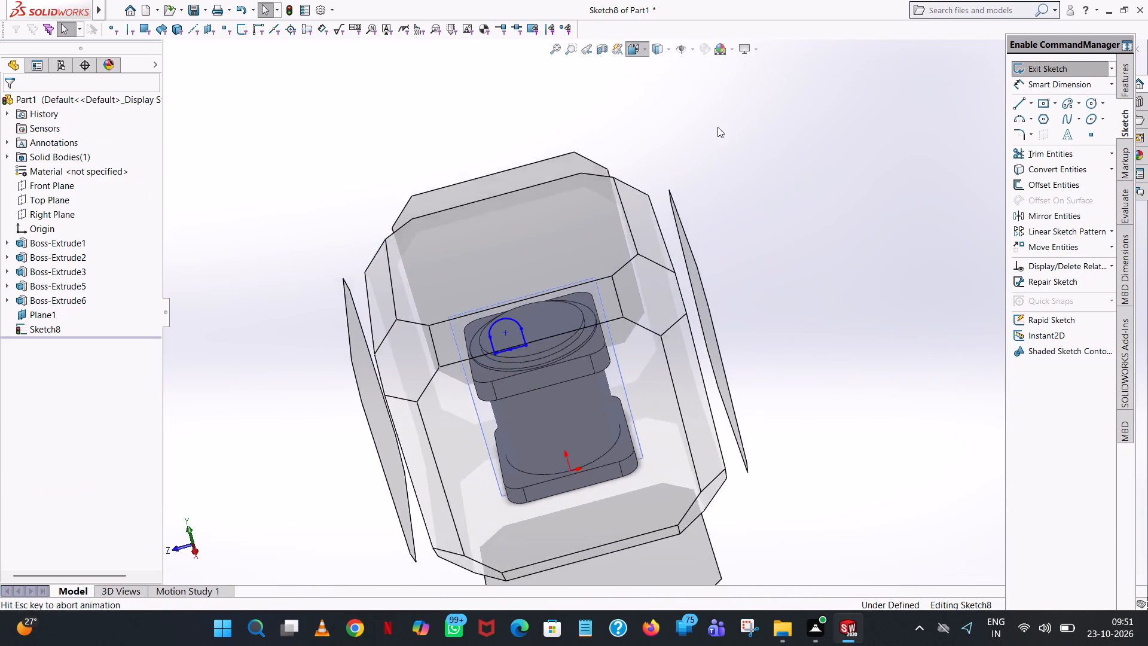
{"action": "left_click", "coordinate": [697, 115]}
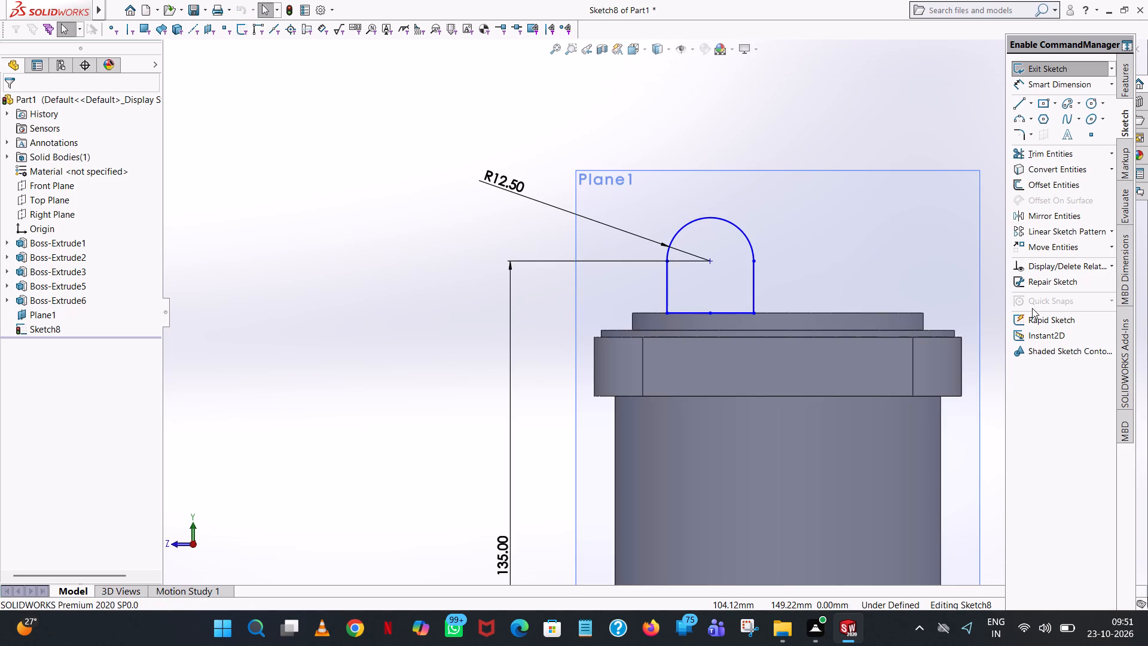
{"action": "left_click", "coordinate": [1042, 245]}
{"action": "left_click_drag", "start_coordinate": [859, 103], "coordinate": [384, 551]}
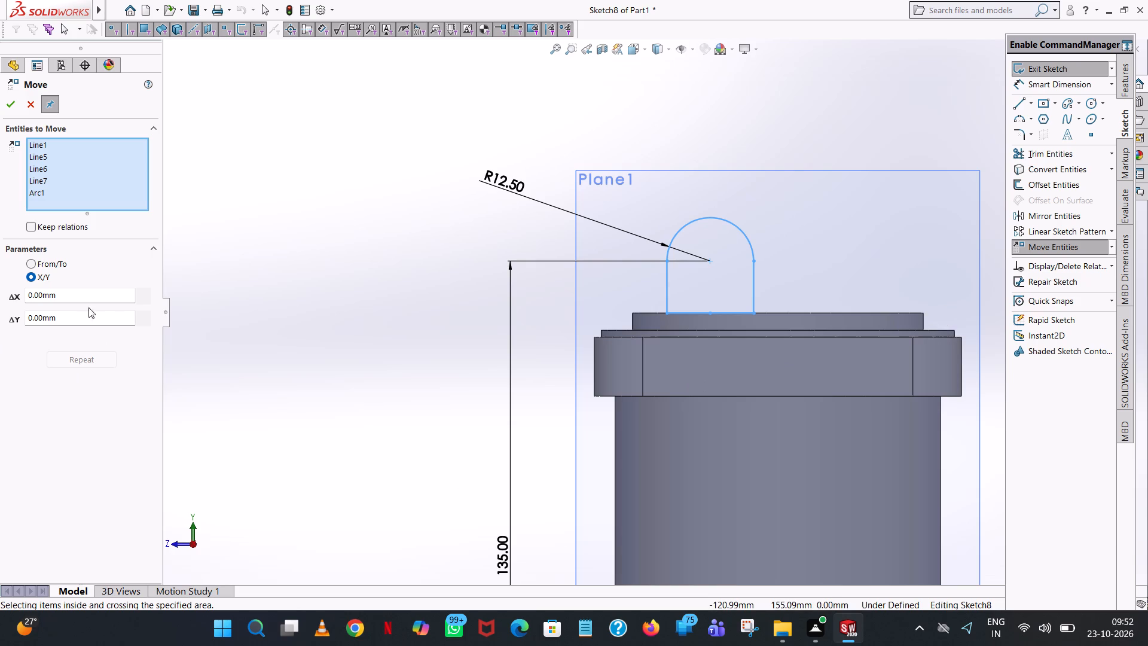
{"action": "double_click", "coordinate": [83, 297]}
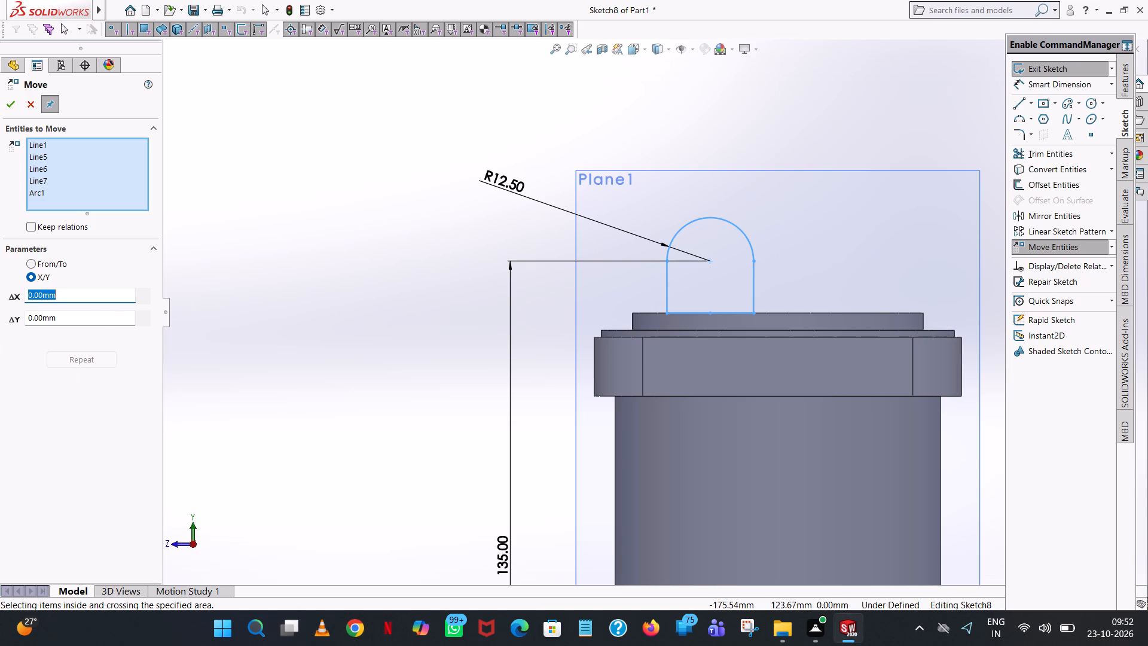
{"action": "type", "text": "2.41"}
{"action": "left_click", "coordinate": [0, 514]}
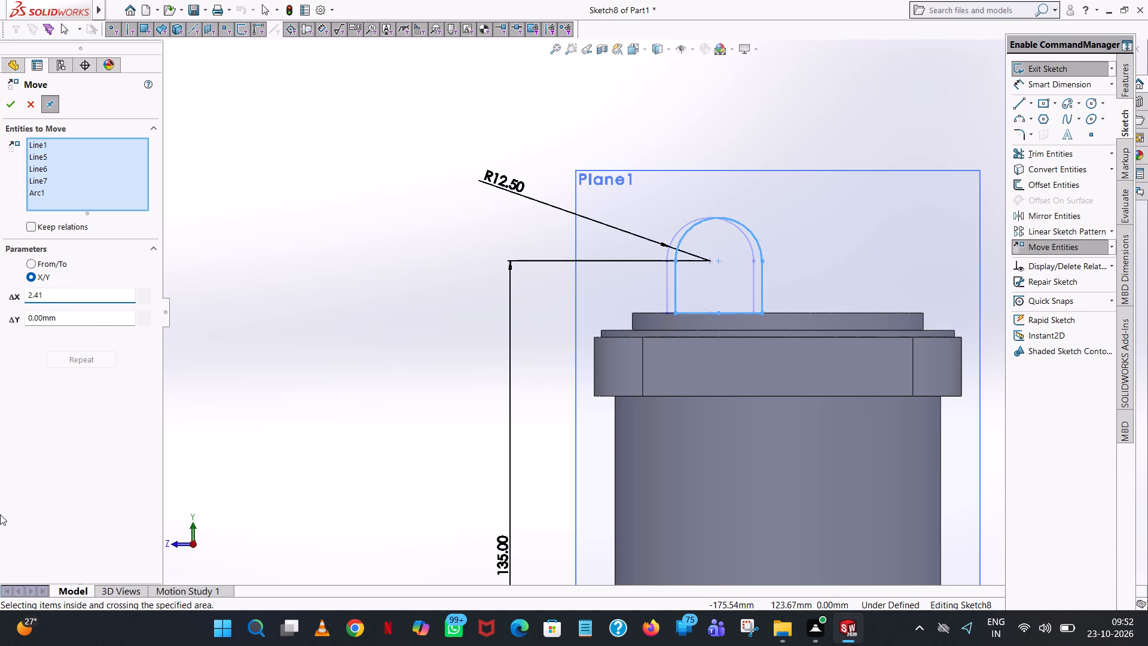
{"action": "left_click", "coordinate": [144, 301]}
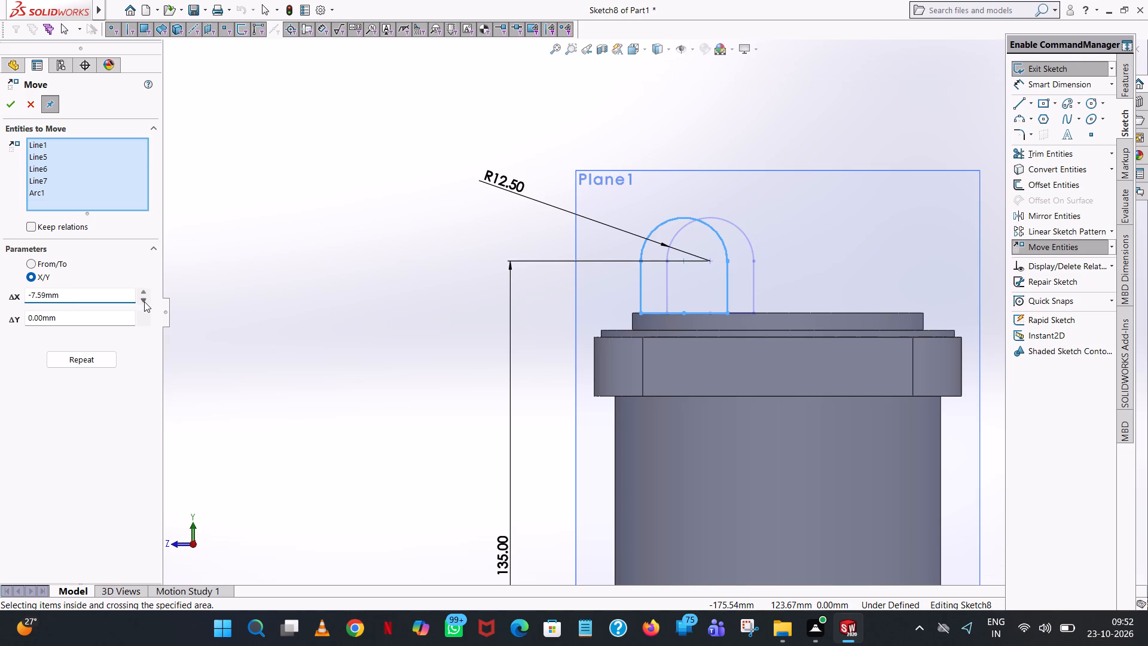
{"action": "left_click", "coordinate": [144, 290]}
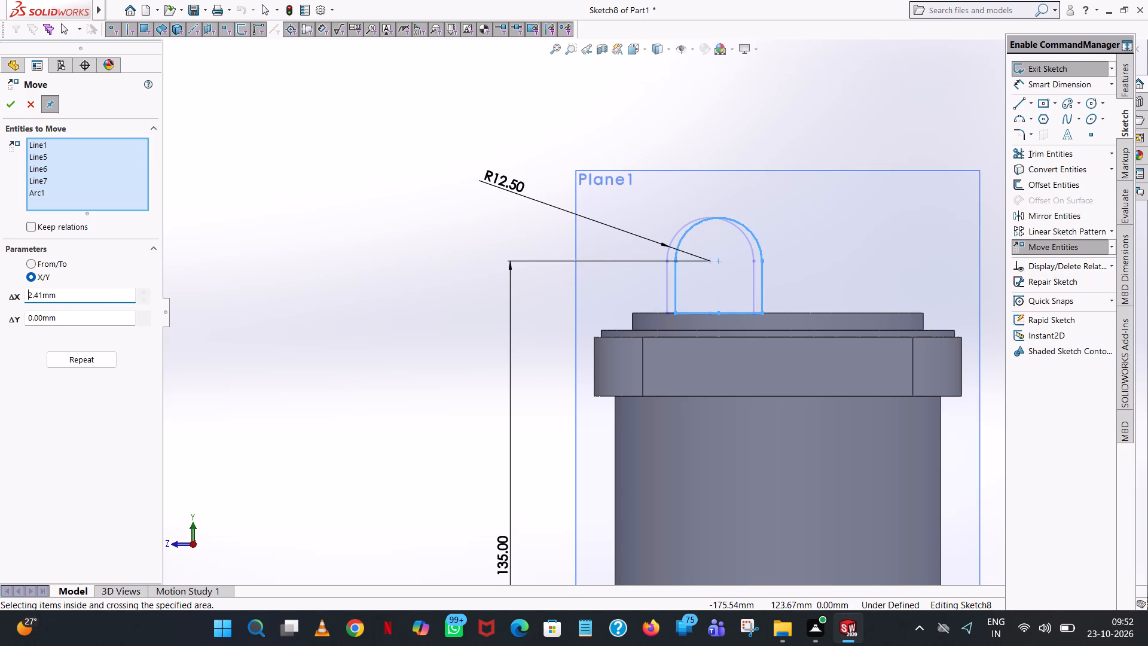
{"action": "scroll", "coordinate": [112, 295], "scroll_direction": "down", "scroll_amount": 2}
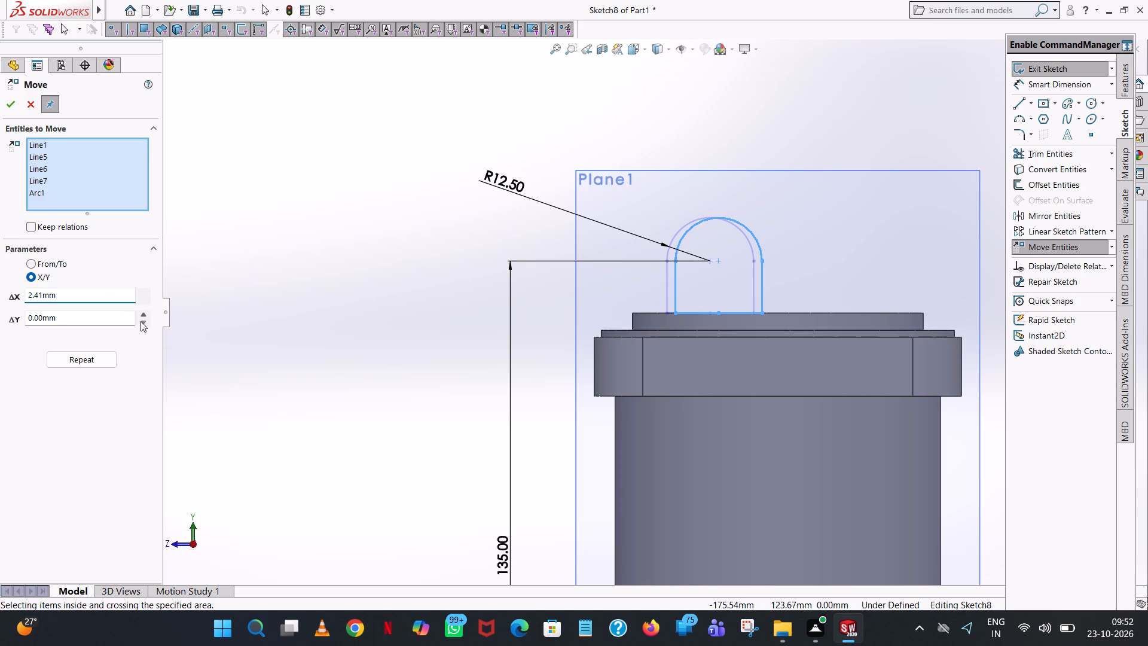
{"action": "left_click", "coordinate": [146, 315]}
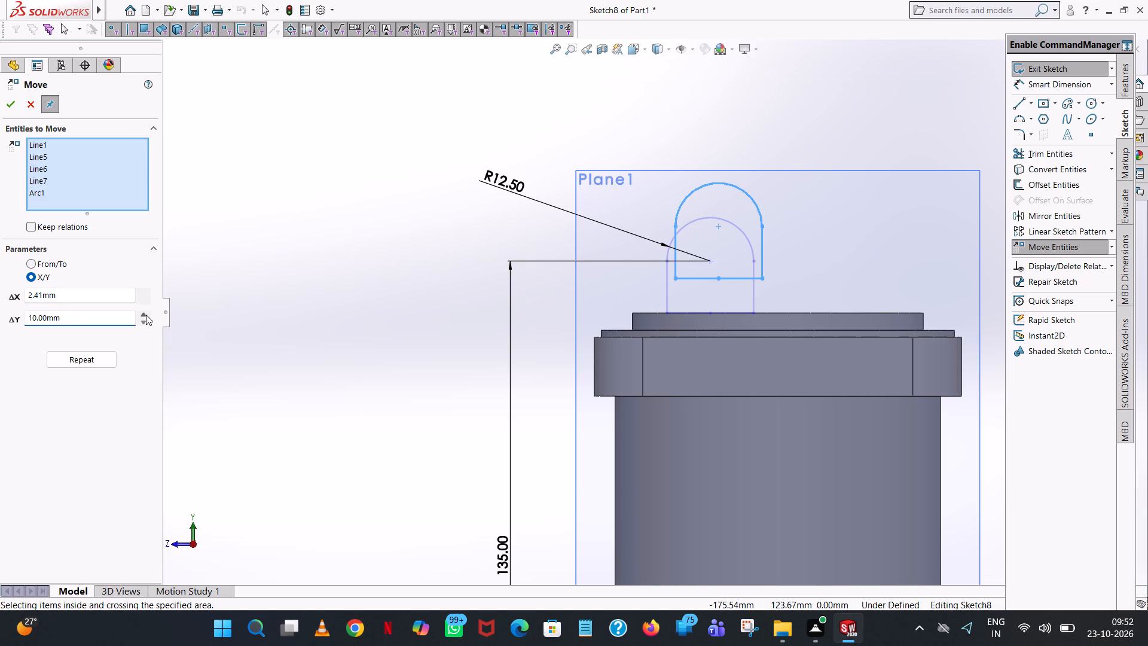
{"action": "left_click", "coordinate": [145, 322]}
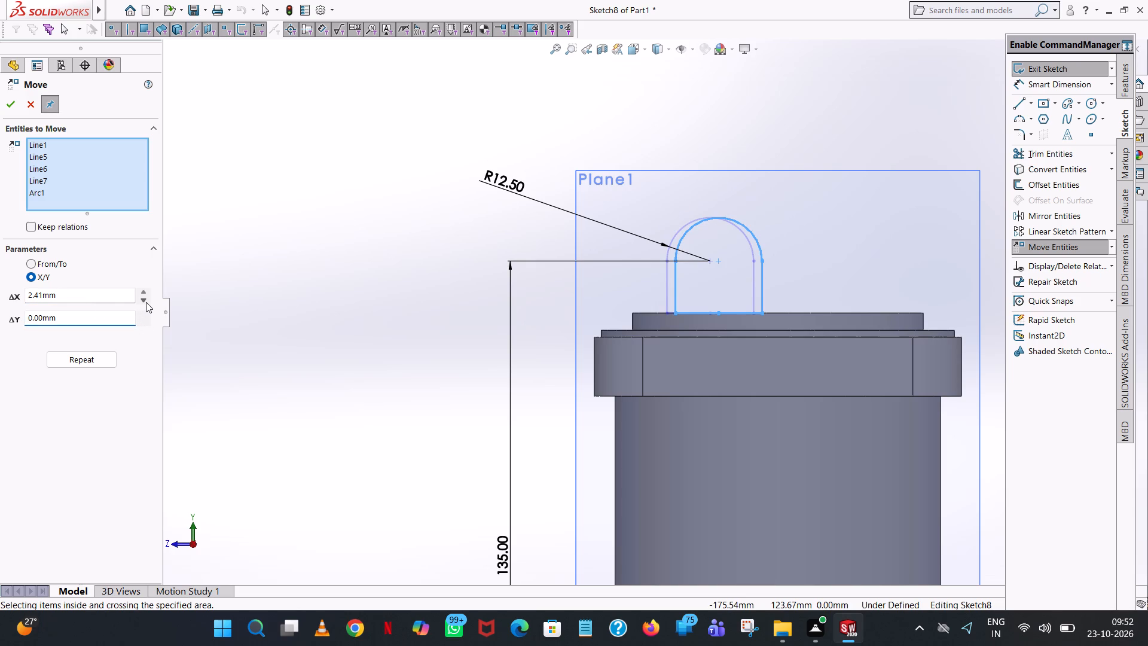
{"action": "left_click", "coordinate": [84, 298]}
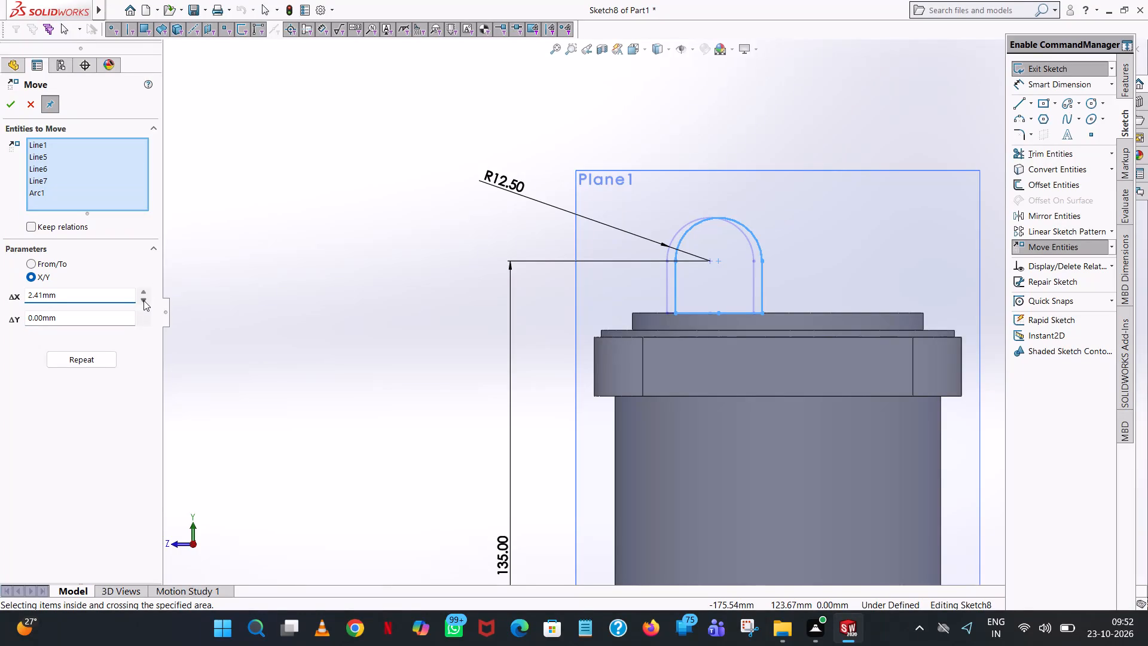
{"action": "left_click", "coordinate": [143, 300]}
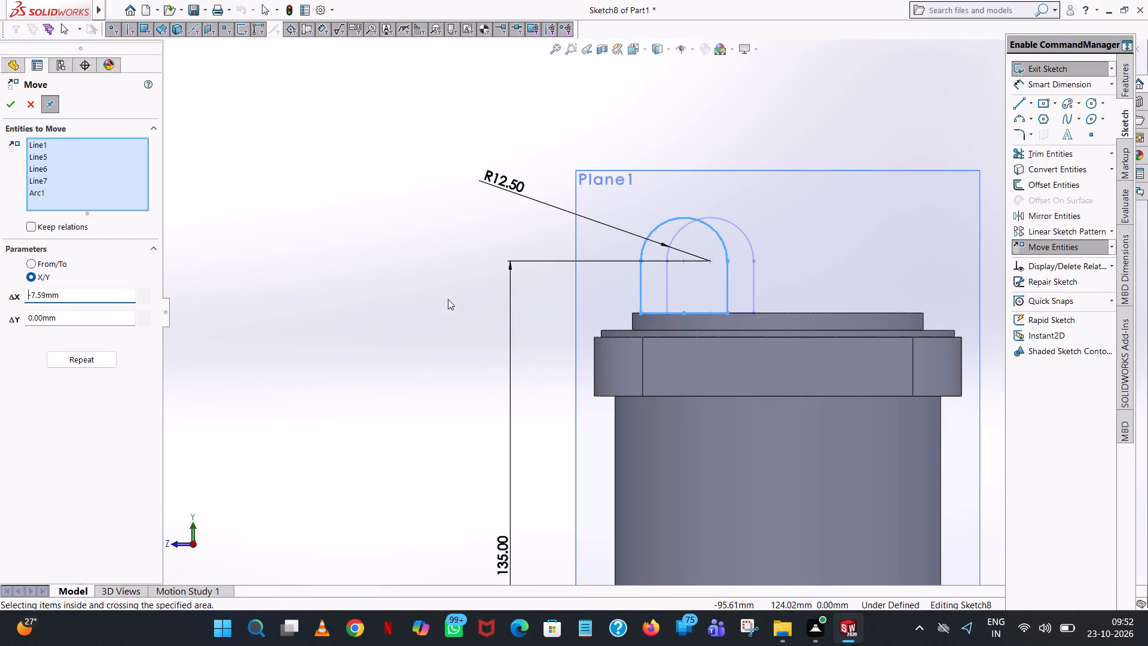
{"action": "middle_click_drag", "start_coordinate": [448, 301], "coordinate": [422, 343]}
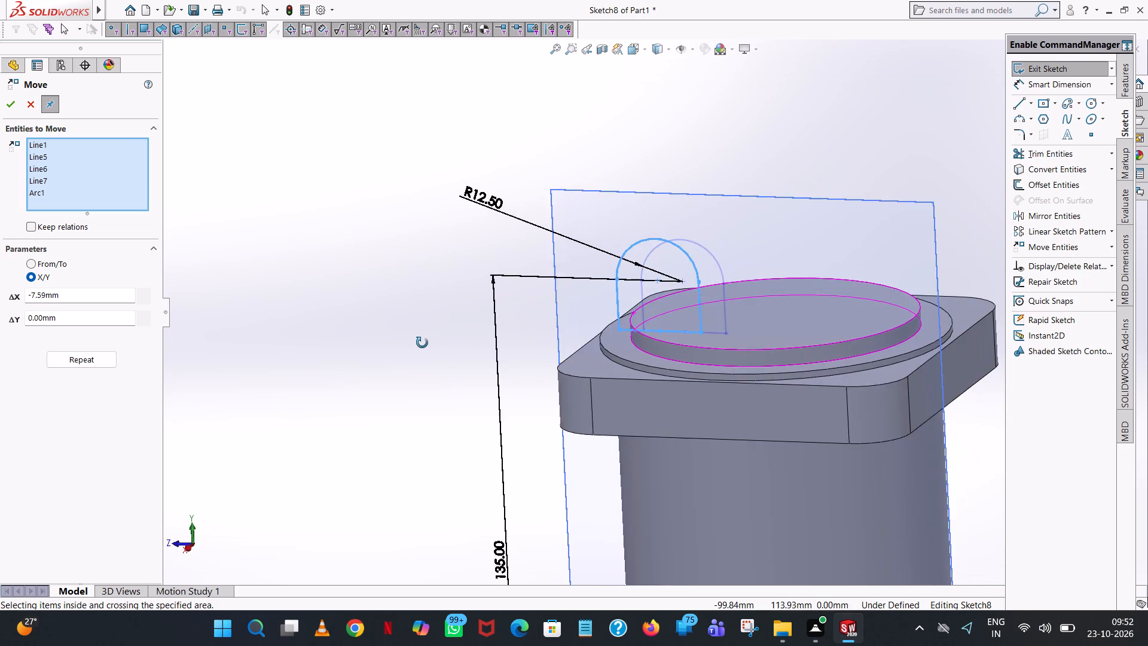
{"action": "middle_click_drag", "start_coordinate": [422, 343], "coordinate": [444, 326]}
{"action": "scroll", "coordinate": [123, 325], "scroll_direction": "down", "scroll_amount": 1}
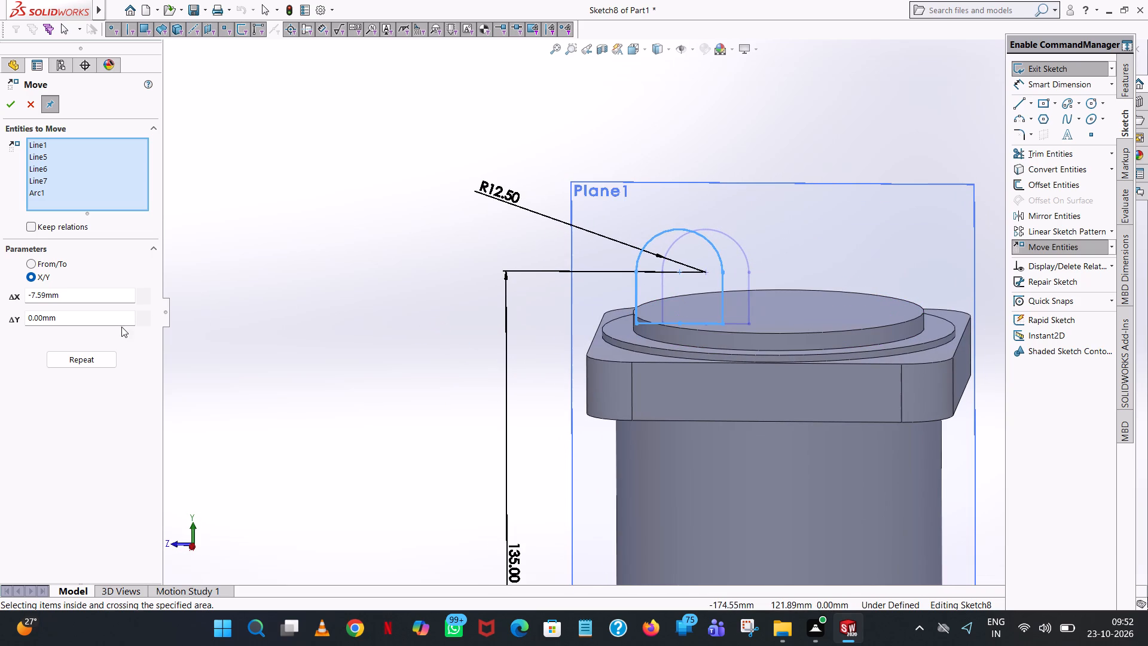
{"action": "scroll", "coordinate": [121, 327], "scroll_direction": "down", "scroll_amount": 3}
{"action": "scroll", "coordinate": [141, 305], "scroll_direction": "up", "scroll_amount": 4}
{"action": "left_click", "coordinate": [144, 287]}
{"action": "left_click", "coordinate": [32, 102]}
Examine the lug profile's placement over the top boss up close and from above.
{"action": "scroll", "coordinate": [588, 334], "scroll_direction": "down", "scroll_amount": 4}
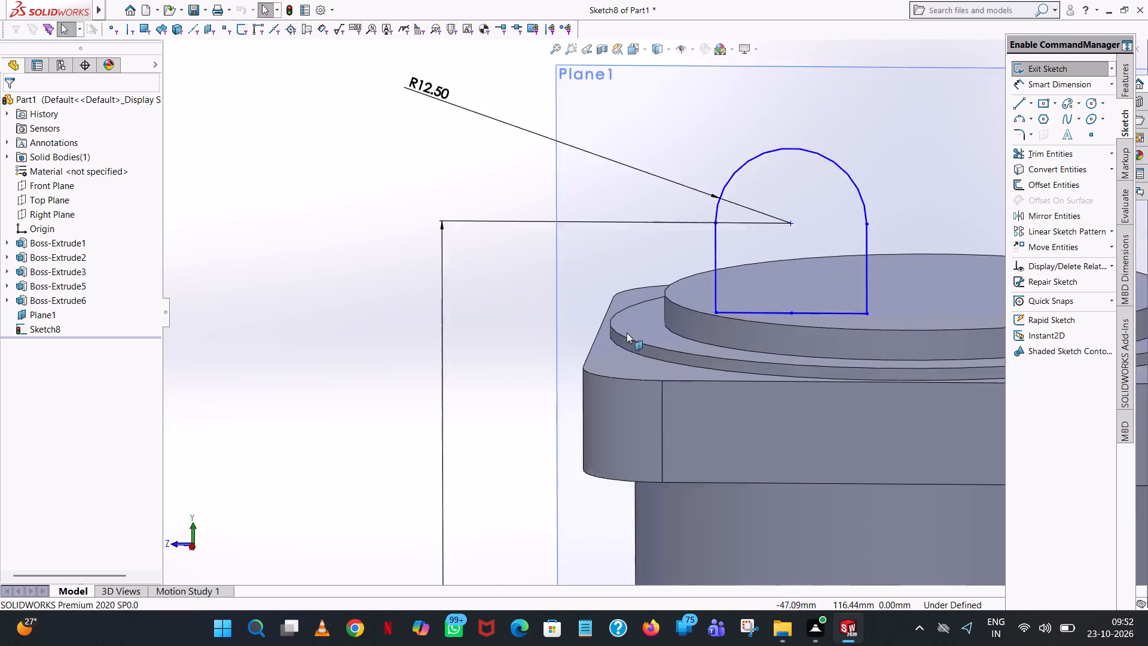
{"action": "scroll", "coordinate": [627, 333], "scroll_direction": "down", "scroll_amount": 2}
{"action": "scroll", "coordinate": [798, 257], "scroll_direction": "down", "scroll_amount": 7}
{"action": "scroll", "coordinate": [804, 283], "scroll_direction": "up", "scroll_amount": 9}
{"action": "scroll", "coordinate": [804, 283], "scroll_direction": "down", "scroll_amount": 1}
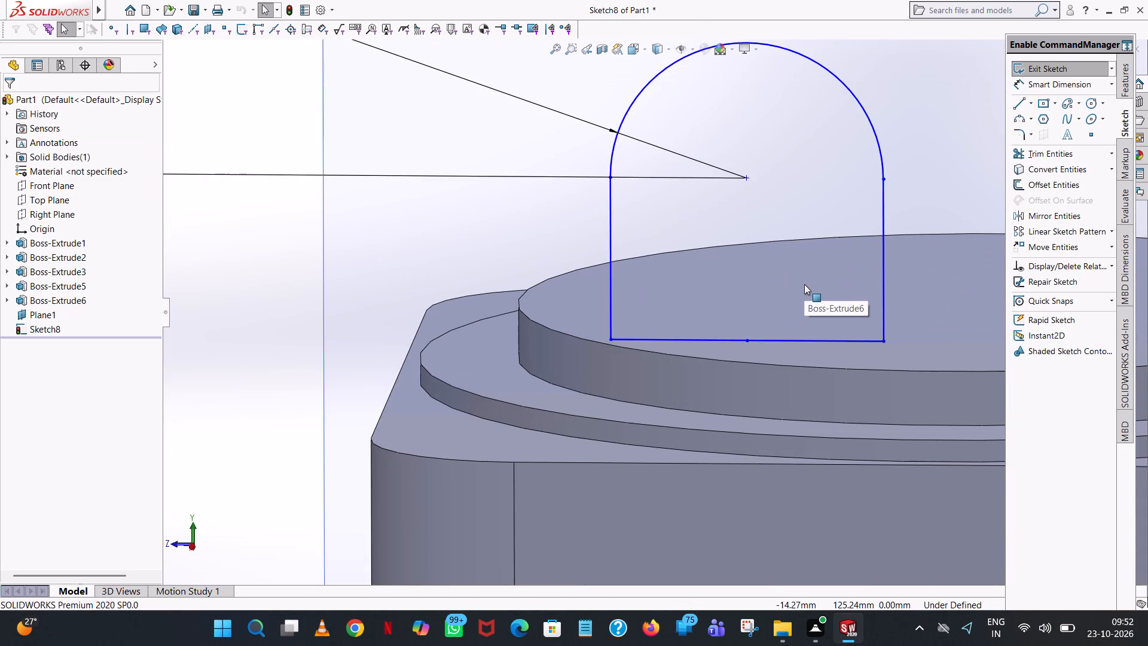
{"action": "scroll", "coordinate": [805, 284], "scroll_direction": "up", "scroll_amount": 1}
{"action": "middle_click_drag", "start_coordinate": [805, 284], "coordinate": [819, 437]}
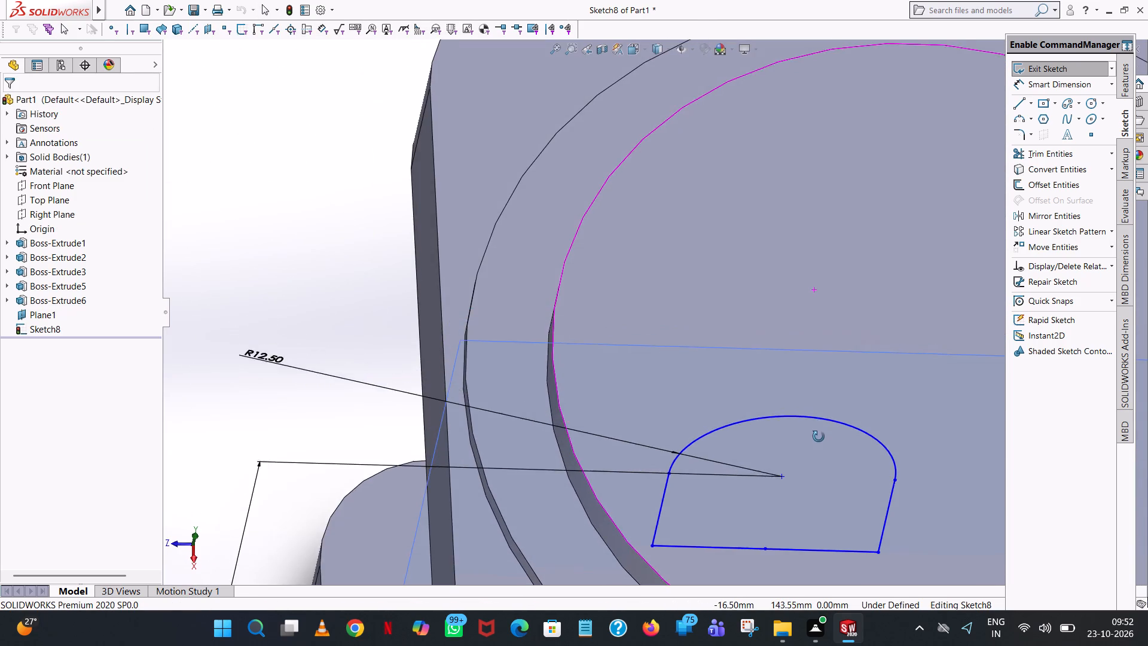
{"action": "middle_click_drag", "start_coordinate": [819, 437], "coordinate": [813, 450]}
{"action": "scroll", "coordinate": [813, 450], "scroll_direction": "down", "scroll_amount": 1}
{"action": "scroll", "coordinate": [816, 441], "scroll_direction": "up", "scroll_amount": 6}
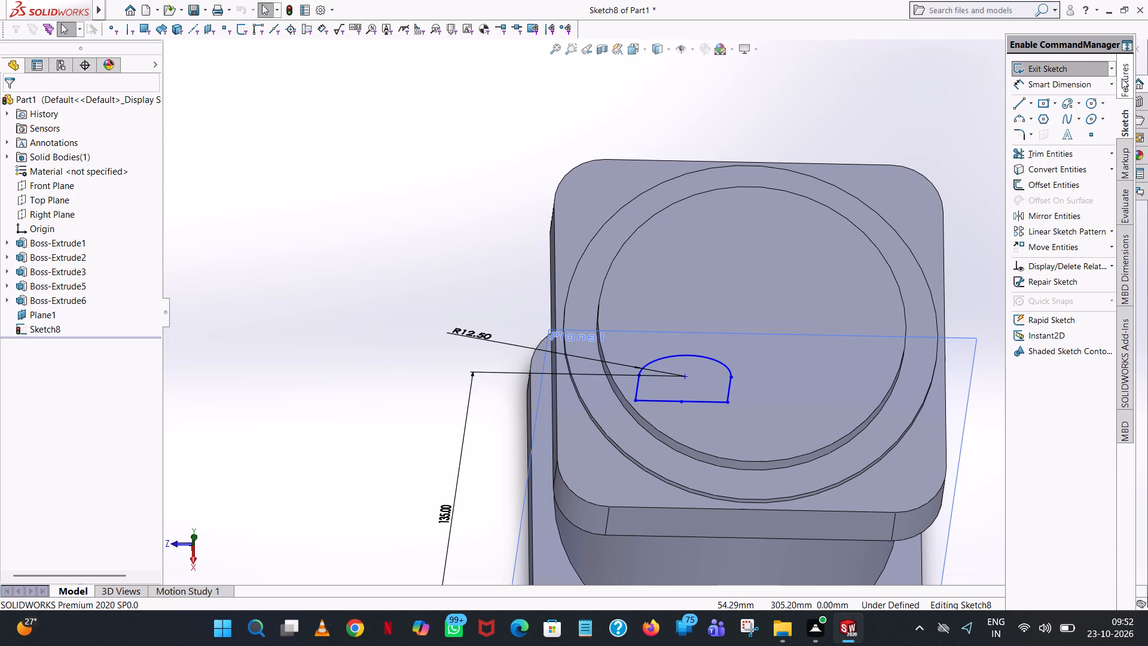
Extrude the lug profile as a blind boss in the reversed direction with a depth of 25.5/2 mm, merging the result.
{"action": "left_click", "coordinate": [1127, 77]}
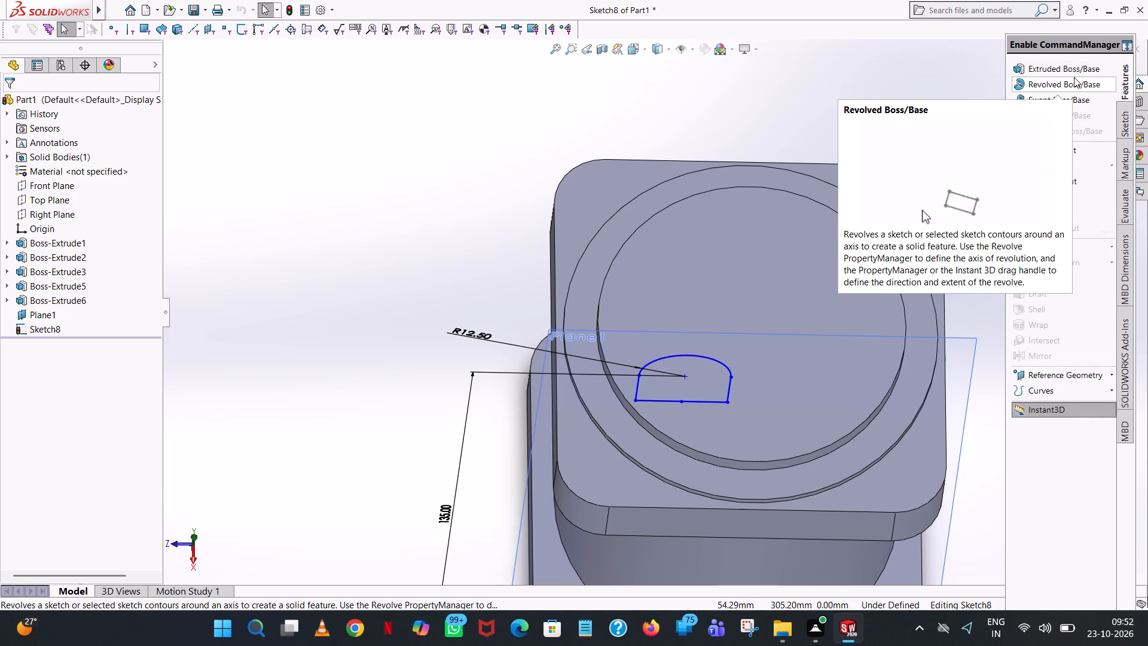
{"action": "left_click", "coordinate": [1071, 74]}
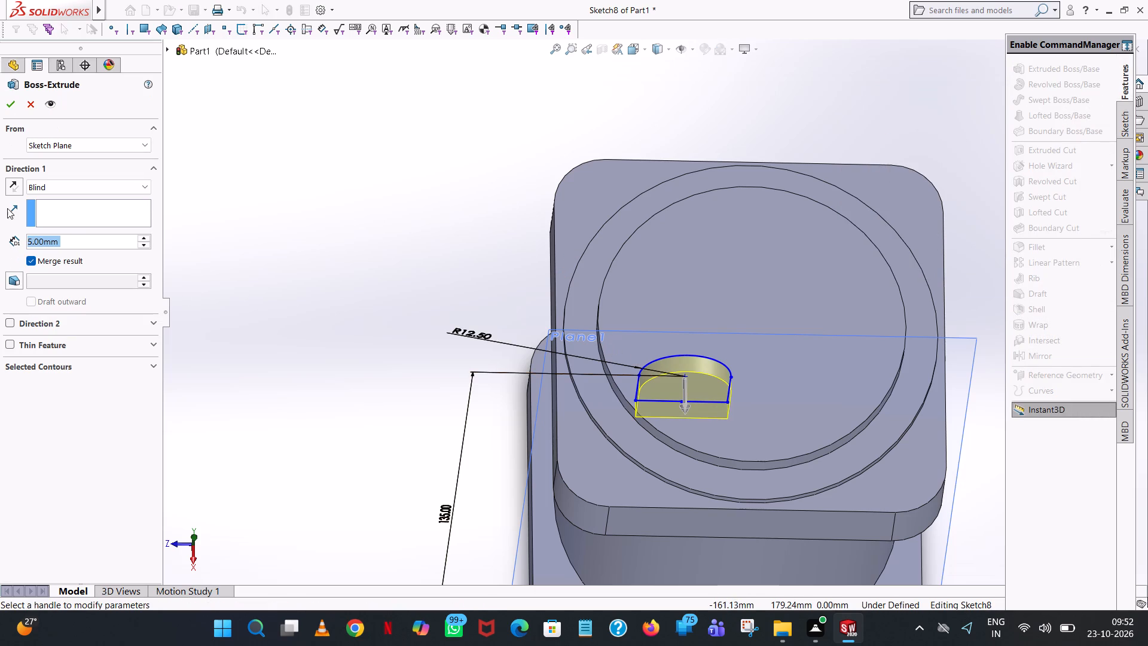
{"action": "left_click", "coordinate": [10, 184]}
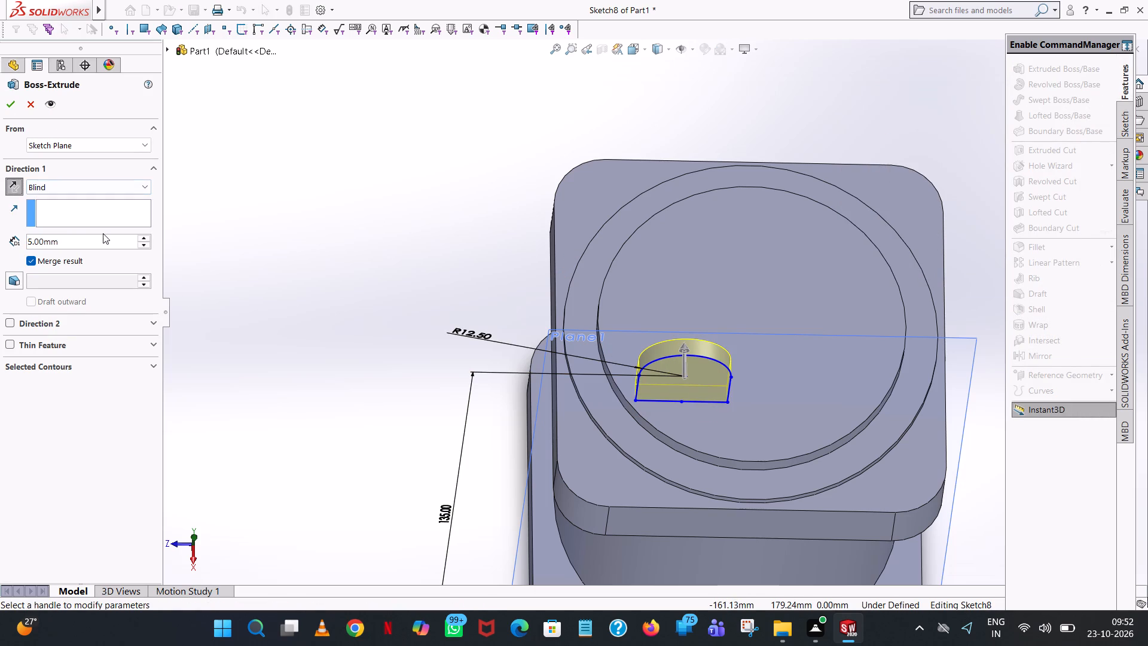
{"action": "double_click", "coordinate": [103, 233]}
{"action": "left_click", "coordinate": [95, 240]}
{"action": "left_click", "coordinate": [95, 240]}
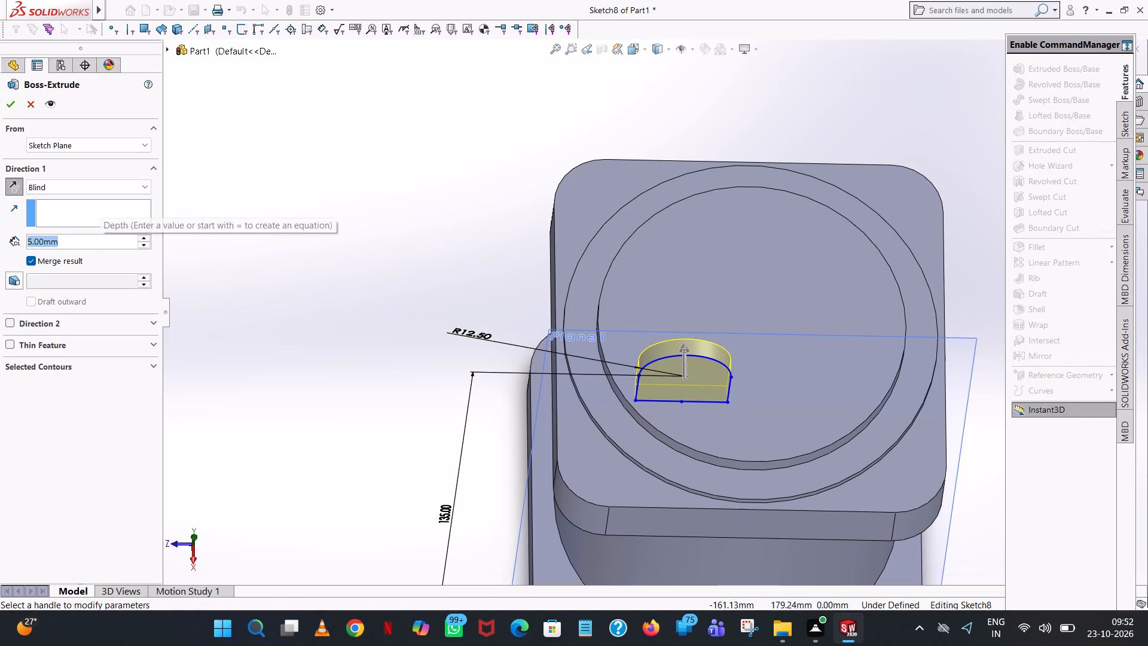
{"action": "type", "text": "25.5/"}
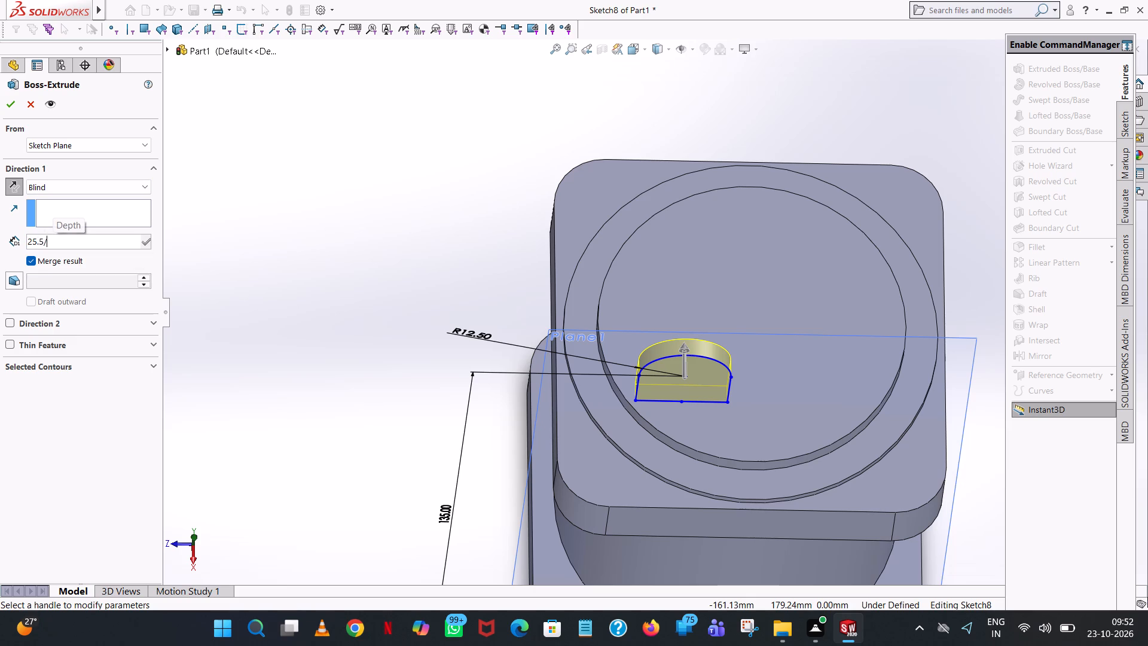
{"action": "key", "text": "2"}
{"action": "key", "text": "Return"}
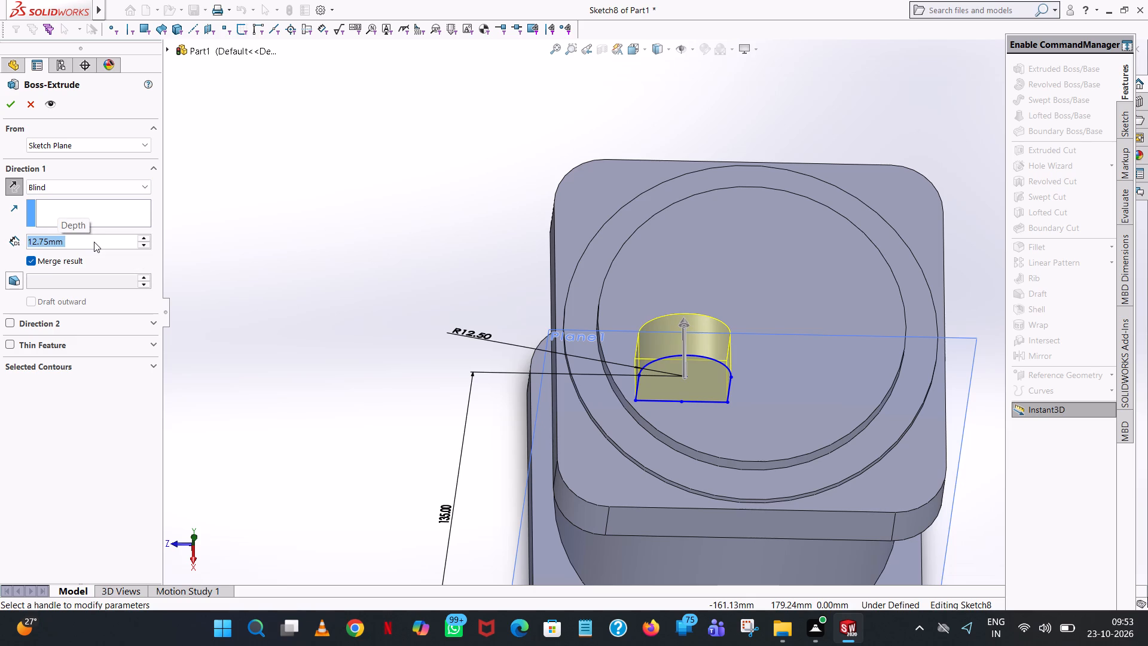
{"action": "left_click", "coordinate": [15, 96]}
{"action": "left_click", "coordinate": [377, 249]}
{"action": "scroll", "coordinate": [388, 247], "scroll_direction": "up", "scroll_amount": 1}
{"action": "middle_click_drag", "start_coordinate": [393, 247], "coordinate": [561, 242]}
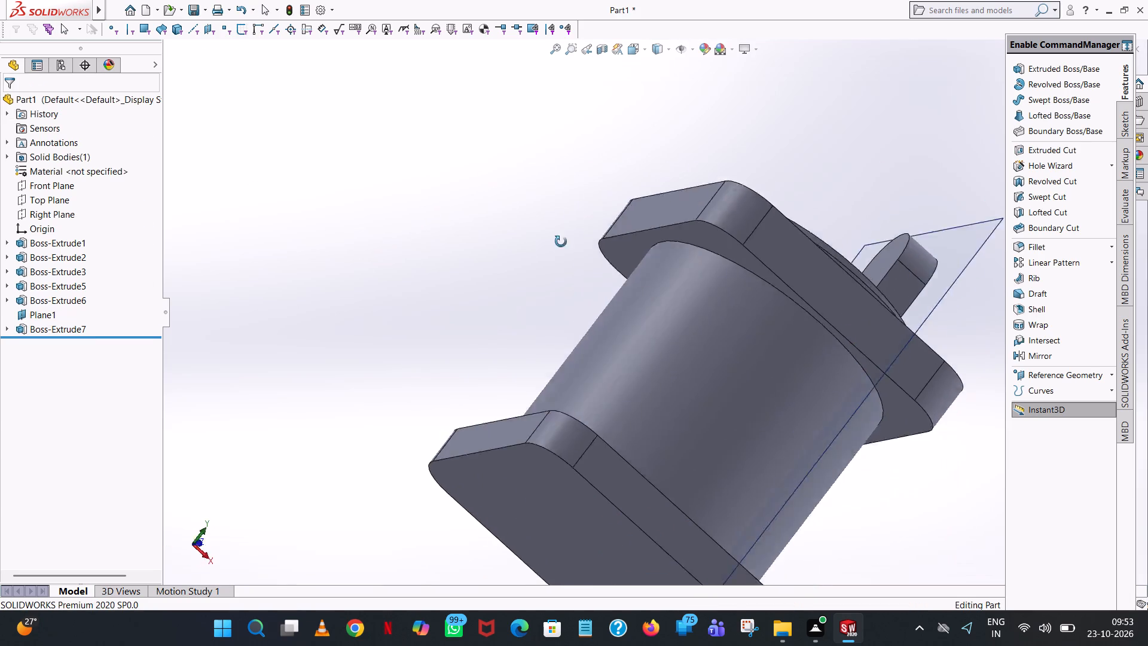
{"action": "middle_click_drag", "start_coordinate": [561, 242], "coordinate": [518, 394]}
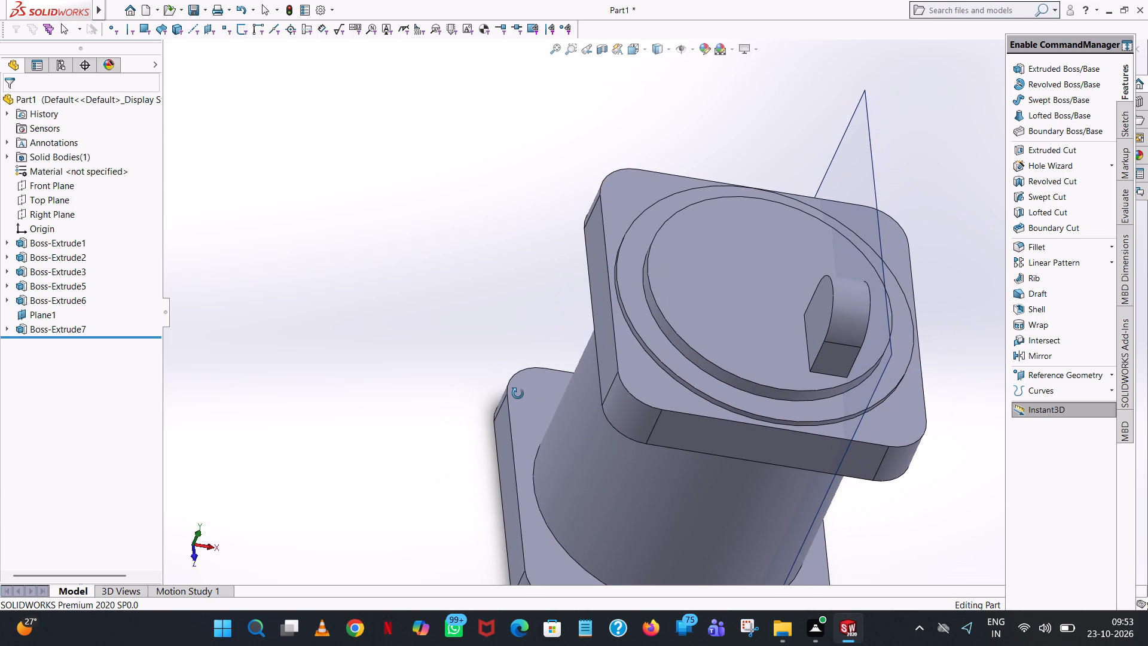
{"action": "middle_click_drag", "start_coordinate": [518, 394], "coordinate": [518, 393]}
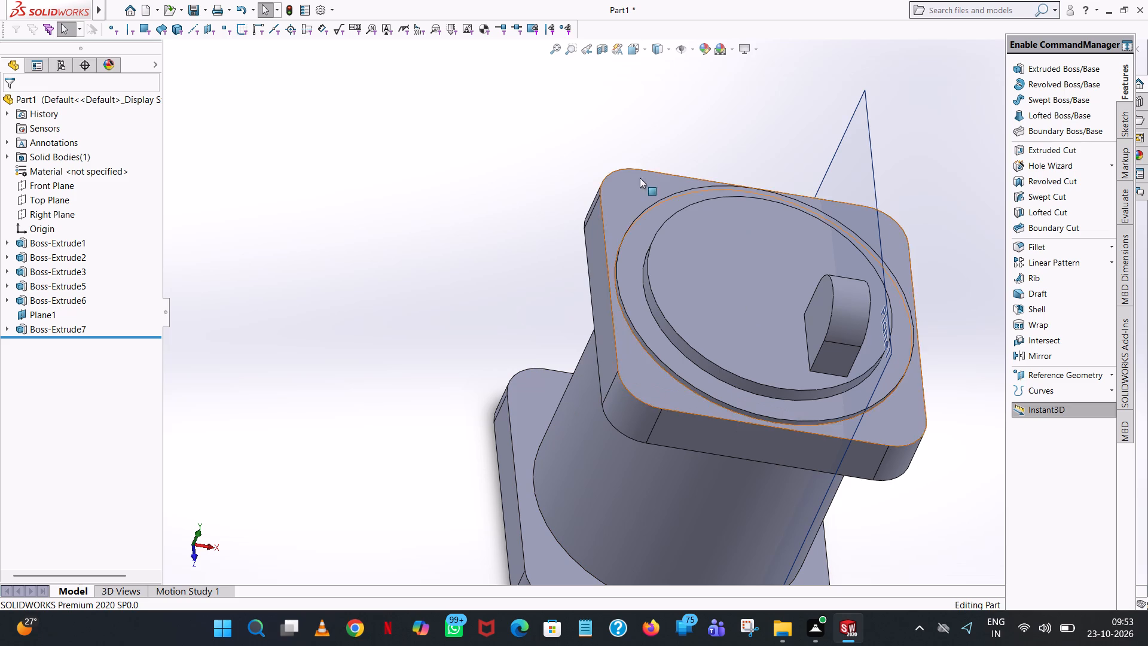
Mirror the round-topped lug boss about the Right Plane onto the opposite side of the top boss.
{"action": "scroll", "coordinate": [898, 329], "scroll_direction": "up", "scroll_amount": 5}
{"action": "middle_click_drag", "start_coordinate": [794, 313], "coordinate": [805, 255]}
{"action": "scroll", "coordinate": [755, 264], "scroll_direction": "up", "scroll_amount": 1}
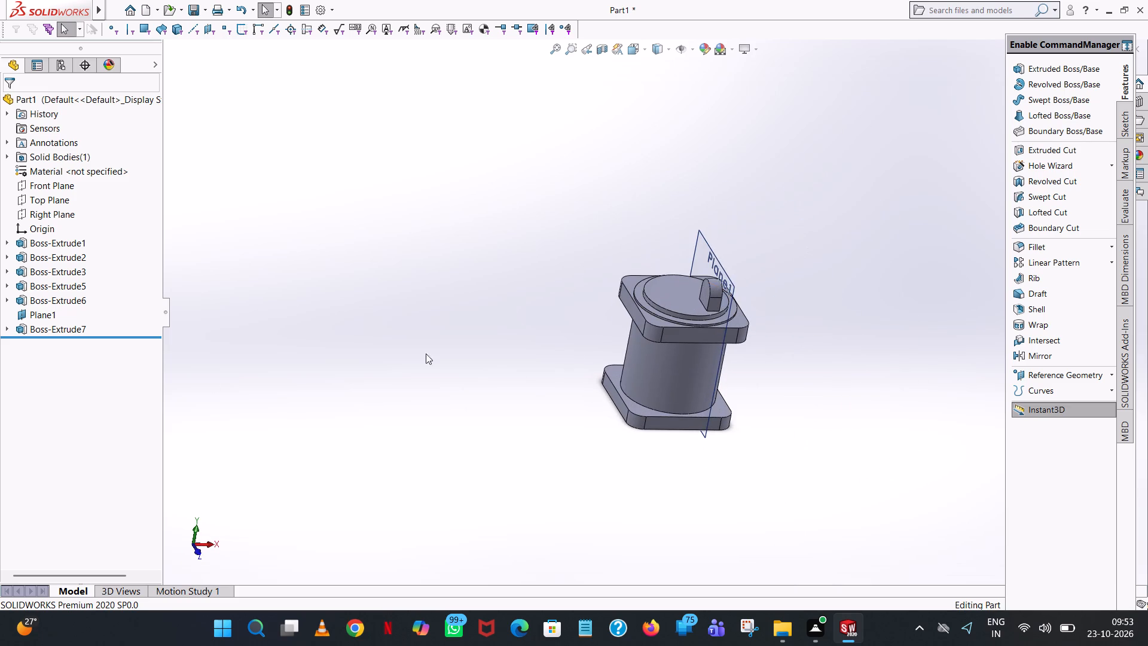
{"action": "left_click", "coordinate": [39, 213]}
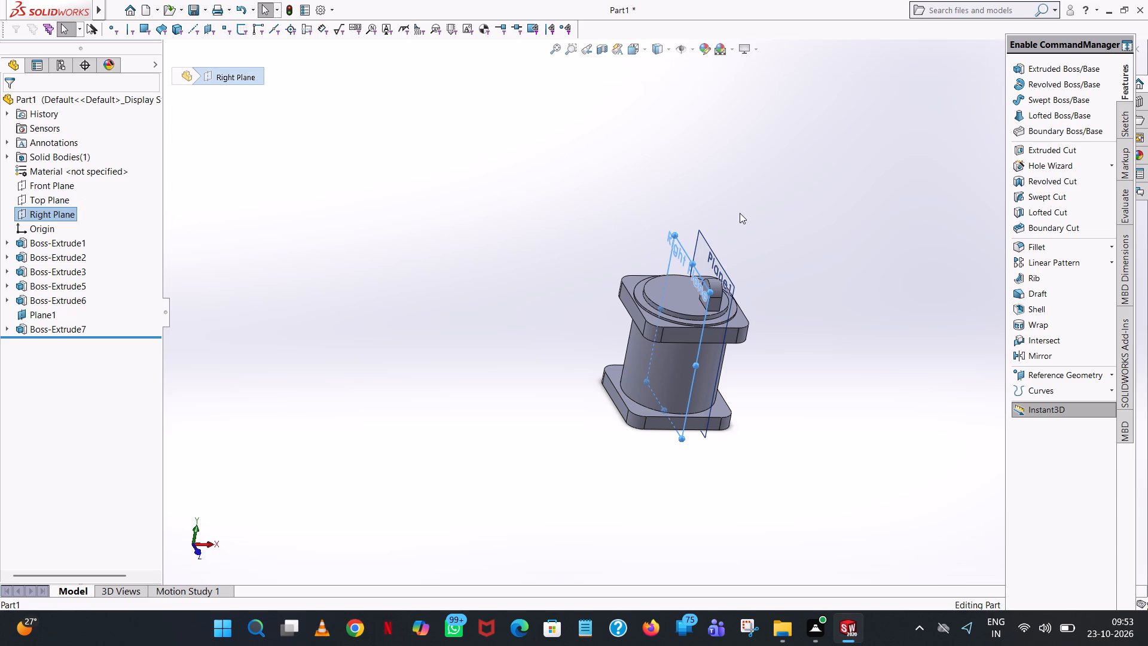
{"action": "middle_click_drag", "start_coordinate": [710, 229], "coordinate": [694, 239]}
{"action": "scroll", "coordinate": [723, 272], "scroll_direction": "down", "scroll_amount": 4}
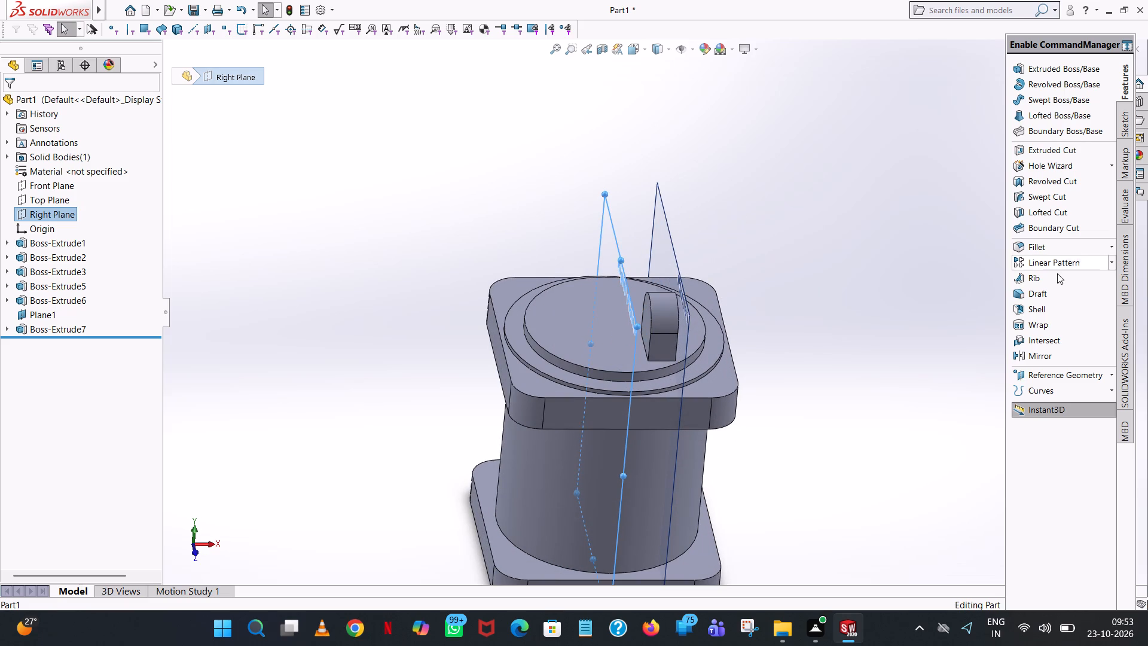
{"action": "left_click", "coordinate": [1037, 352]}
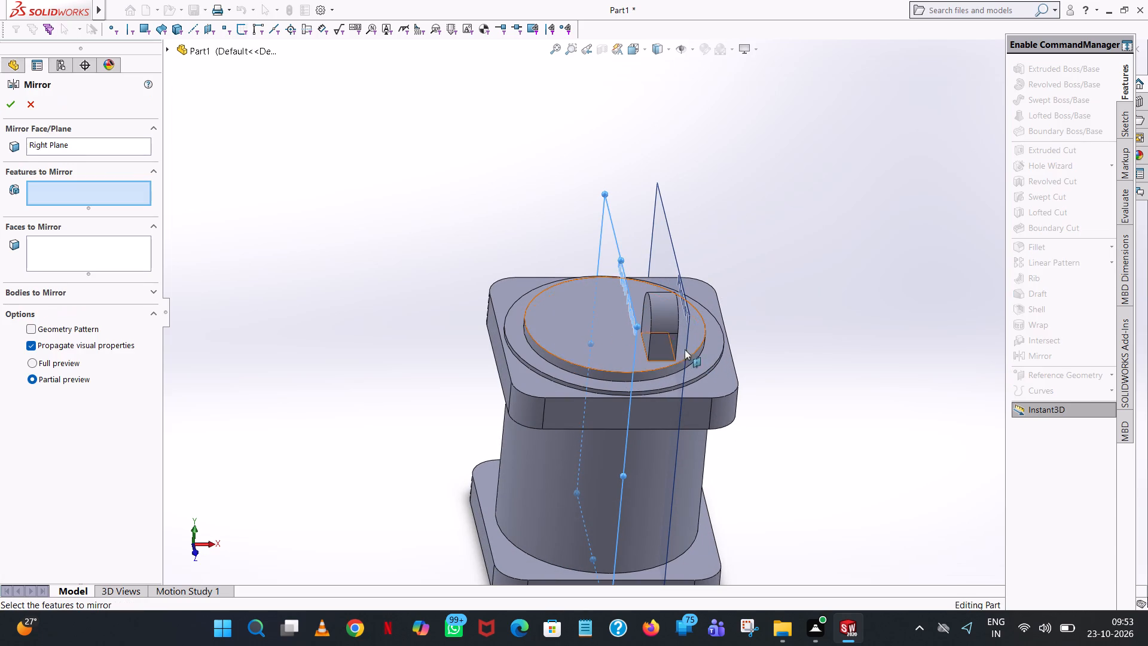
{"action": "left_click", "coordinate": [668, 324]}
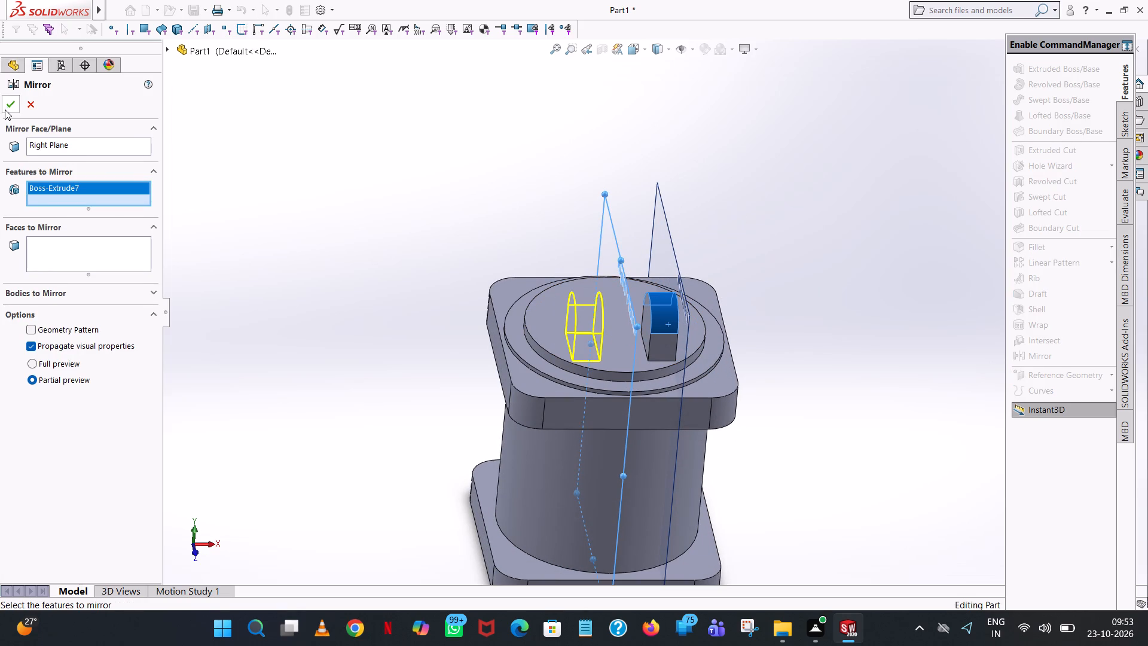
{"action": "left_click", "coordinate": [5, 109]}
{"action": "left_click", "coordinate": [564, 135]}
Examine the pair of lugs and their placement on the top boss from the front, side and above.
{"action": "middle_click_drag", "start_coordinate": [621, 209], "coordinate": [576, 160]}
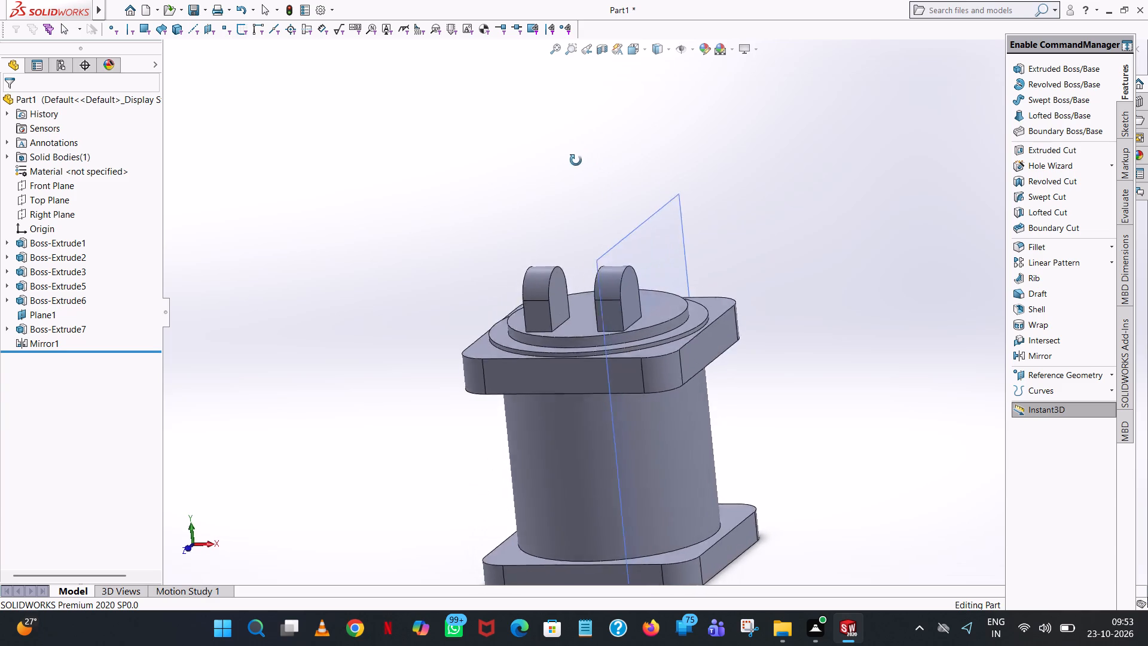
{"action": "middle_click_drag", "start_coordinate": [576, 160], "coordinate": [509, 191]}
{"action": "scroll", "coordinate": [500, 217], "scroll_direction": "up", "scroll_amount": 1}
{"action": "middle_click_drag", "start_coordinate": [497, 224], "coordinate": [521, 217]}
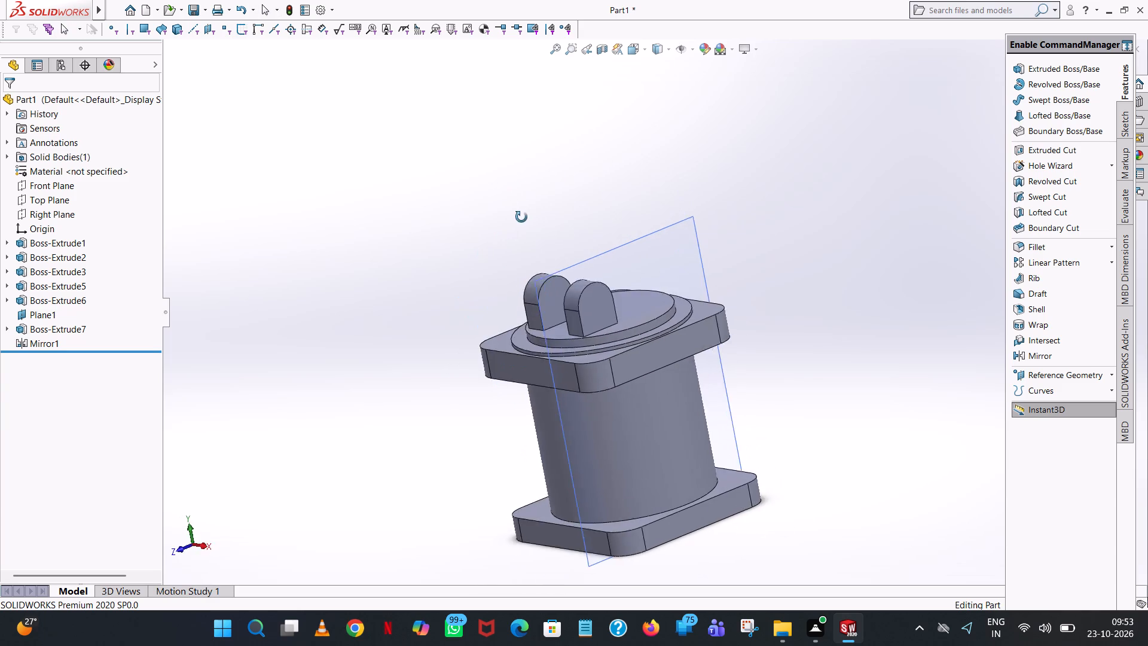
{"action": "middle_click_drag", "start_coordinate": [521, 217], "coordinate": [473, 252]}
{"action": "scroll", "coordinate": [537, 425], "scroll_direction": "up", "scroll_amount": 1}
{"action": "scroll", "coordinate": [576, 403], "scroll_direction": "down", "scroll_amount": 1}
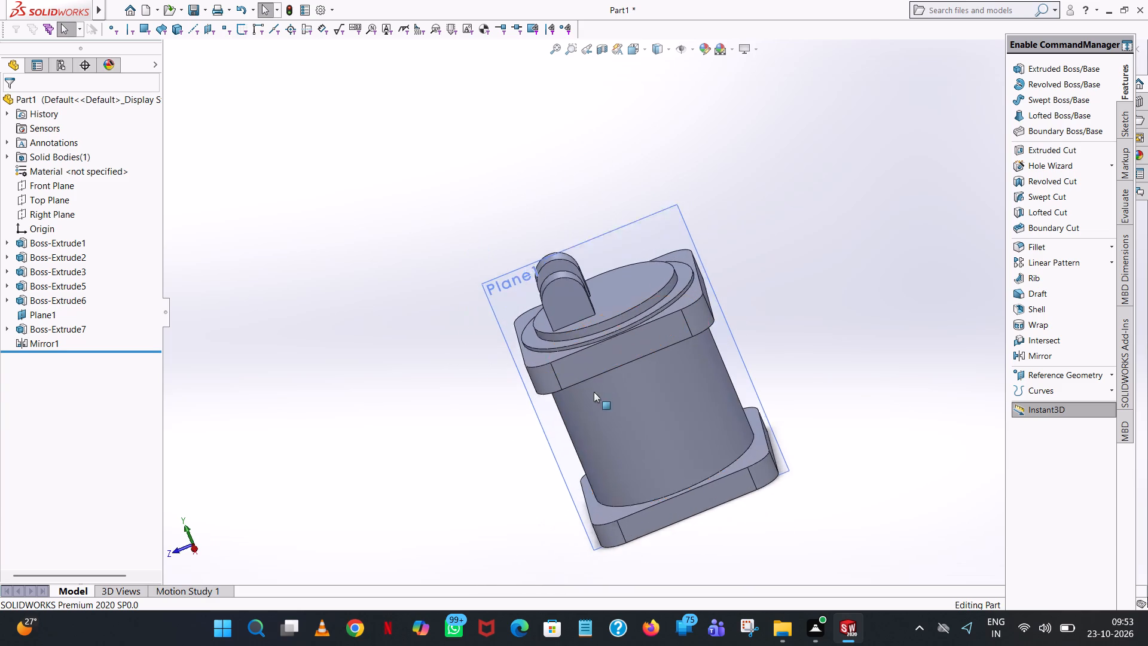
{"action": "scroll", "coordinate": [594, 392], "scroll_direction": "down", "scroll_amount": 4}
{"action": "middle_click_drag", "start_coordinate": [668, 261], "coordinate": [661, 225]}
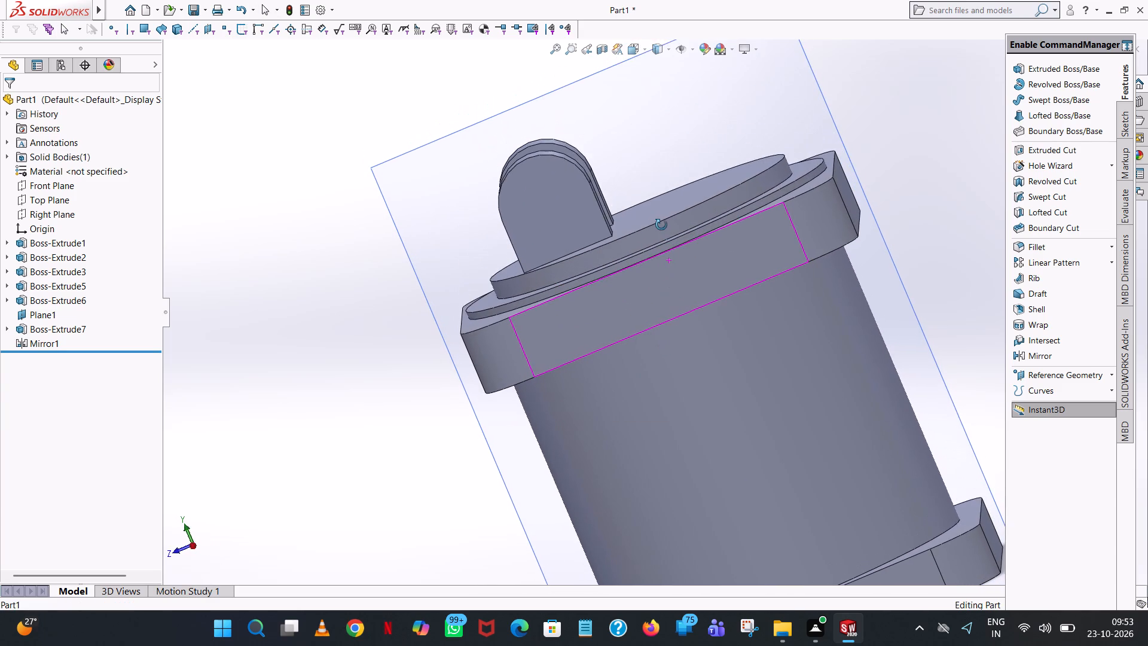
{"action": "middle_click_drag", "start_coordinate": [661, 225], "coordinate": [659, 218]}
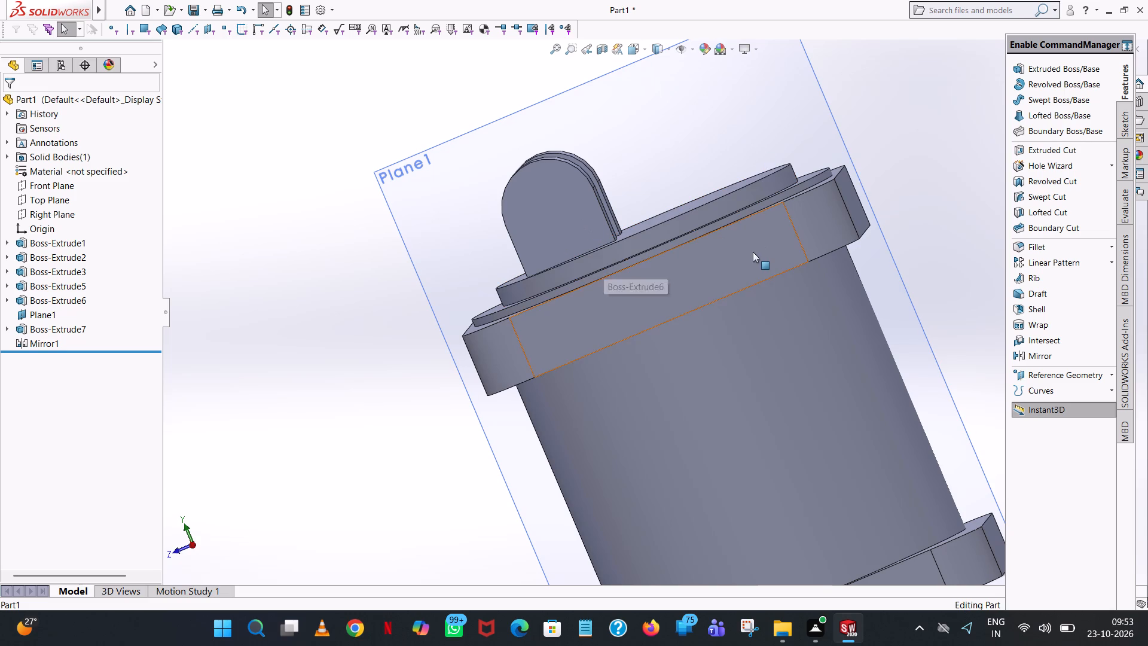
{"action": "middle_click_drag", "start_coordinate": [753, 258], "coordinate": [755, 351]}
{"action": "scroll", "coordinate": [755, 351], "scroll_direction": "down", "scroll_amount": 1}
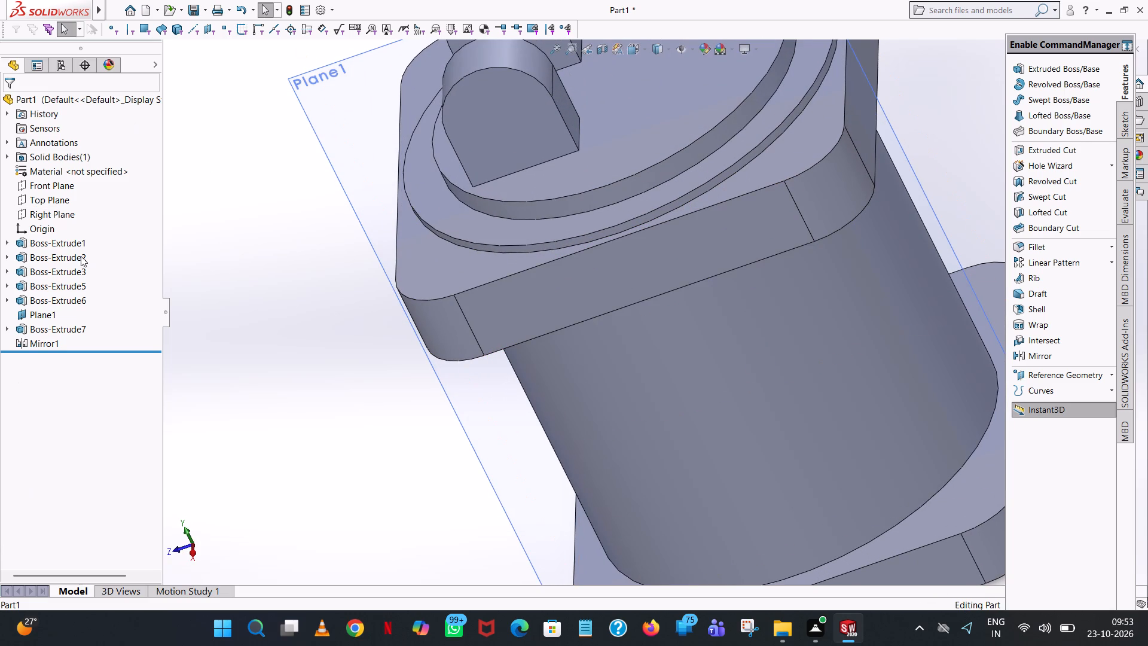
Hide the offset reference plane Plane1.
{"action": "left_click", "coordinate": [36, 319]}
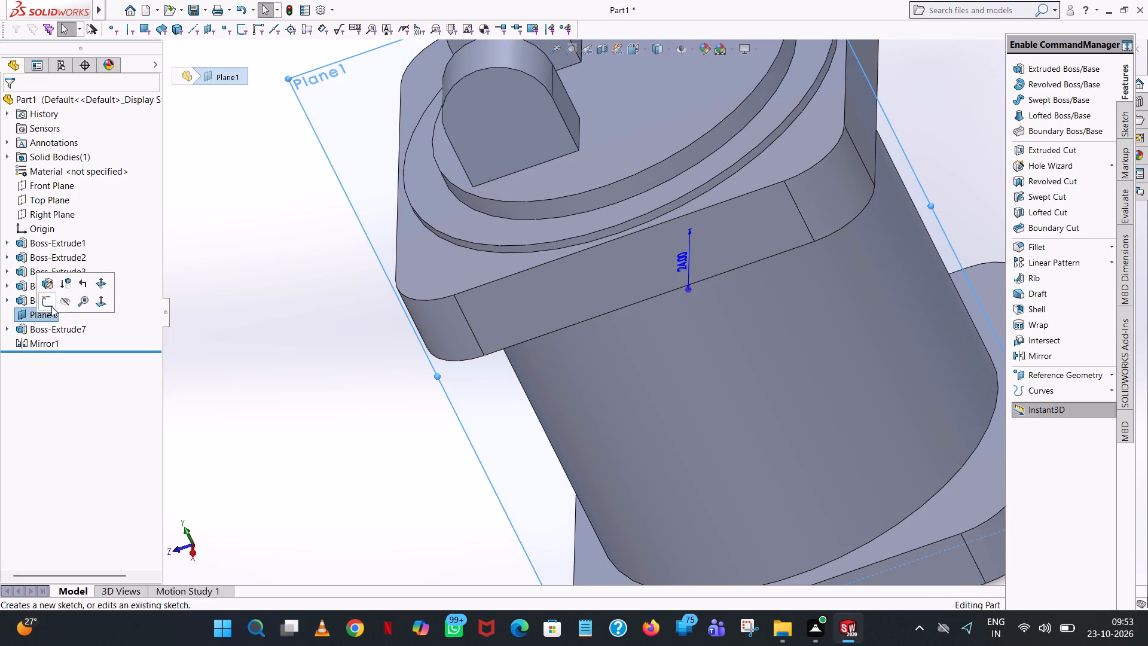
{"action": "left_click", "coordinate": [69, 300]}
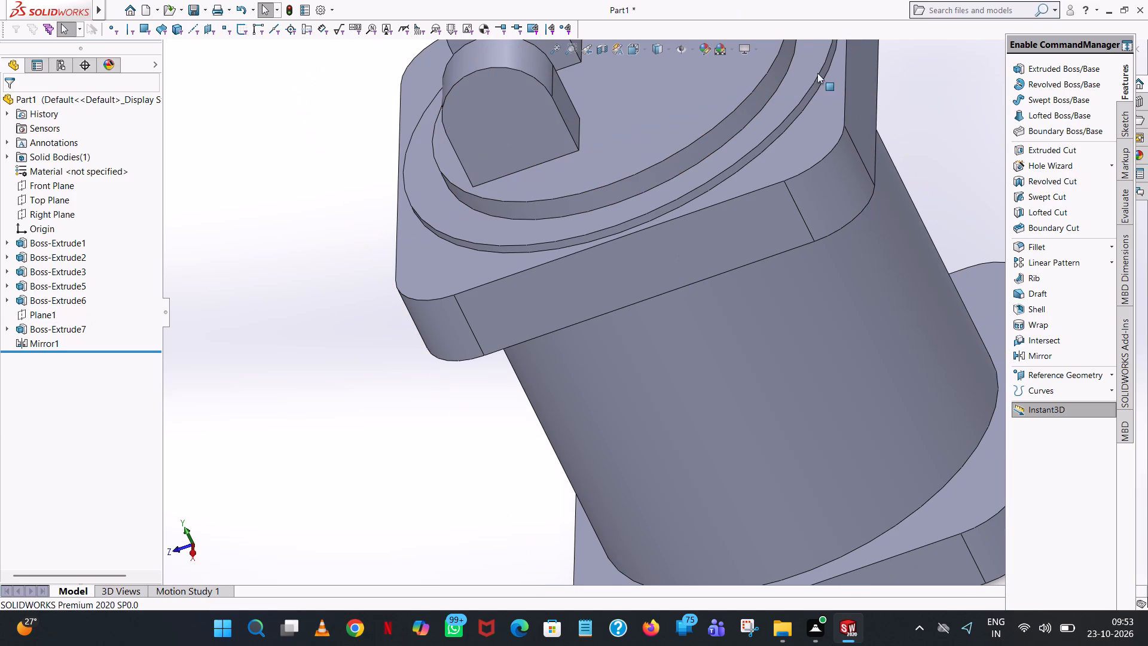
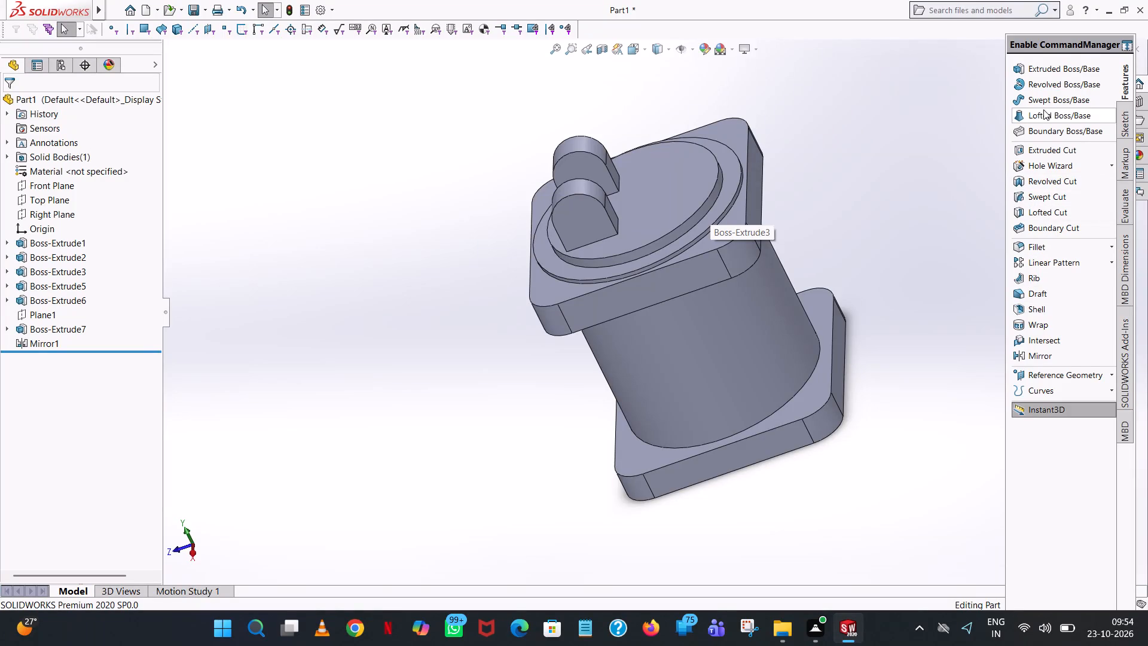
Start an Extruded Cut sketch on Boss-Extrude5's ring face and draw a 7 mm radius circle centred on a plate corner at 39, 39.
{"action": "left_click", "coordinate": [1040, 154]}
{"action": "middle_click_drag", "start_coordinate": [722, 318], "coordinate": [765, 595]}
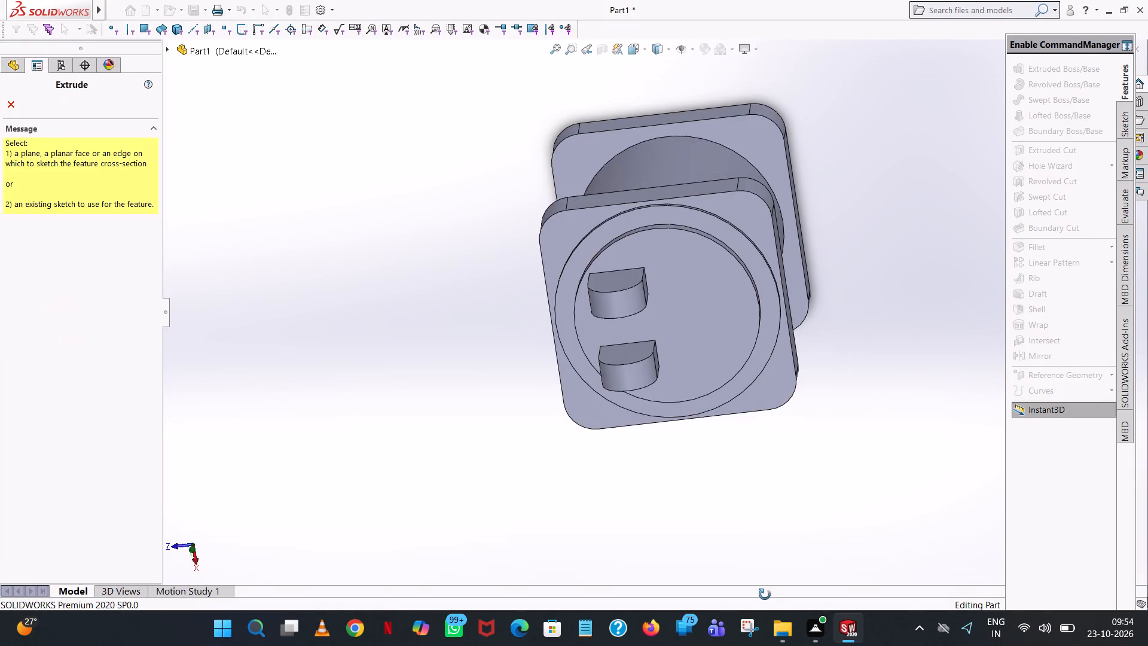
{"action": "middle_click_drag", "start_coordinate": [765, 595], "coordinate": [758, 450]}
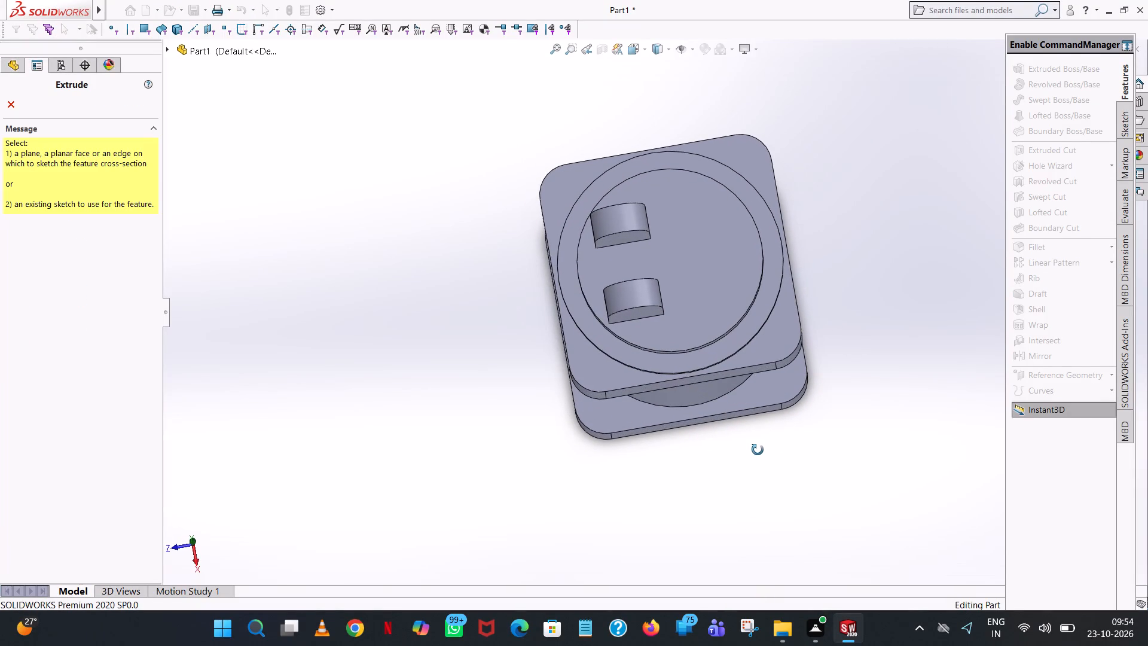
{"action": "middle_click_drag", "start_coordinate": [758, 450], "coordinate": [752, 441]}
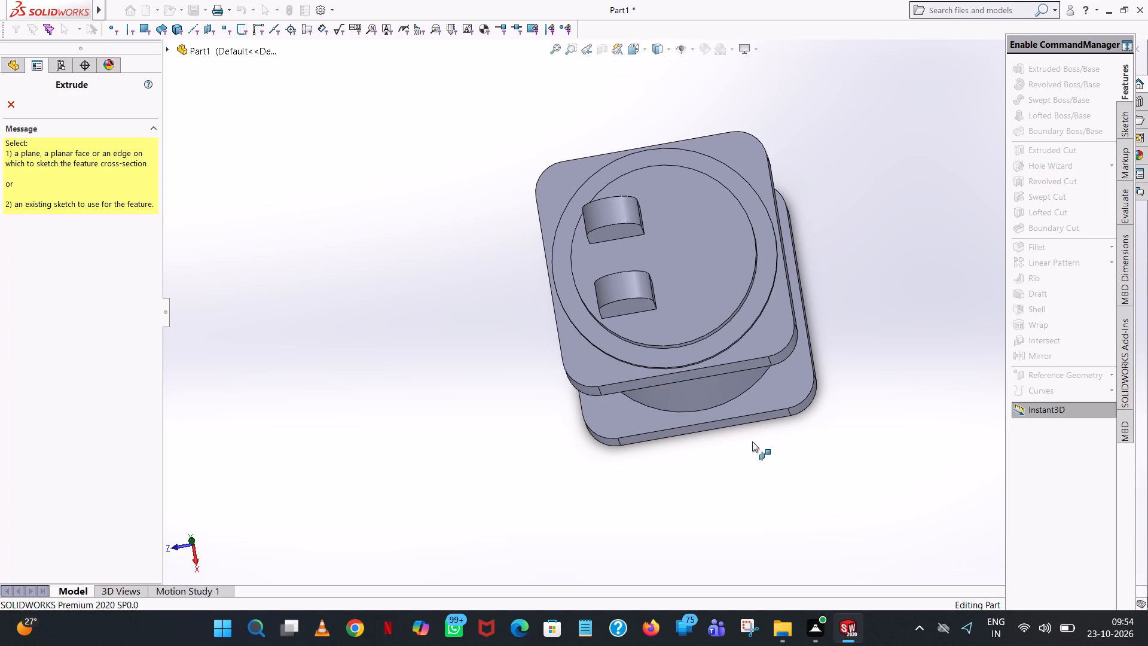
{"action": "left_click", "coordinate": [762, 294]}
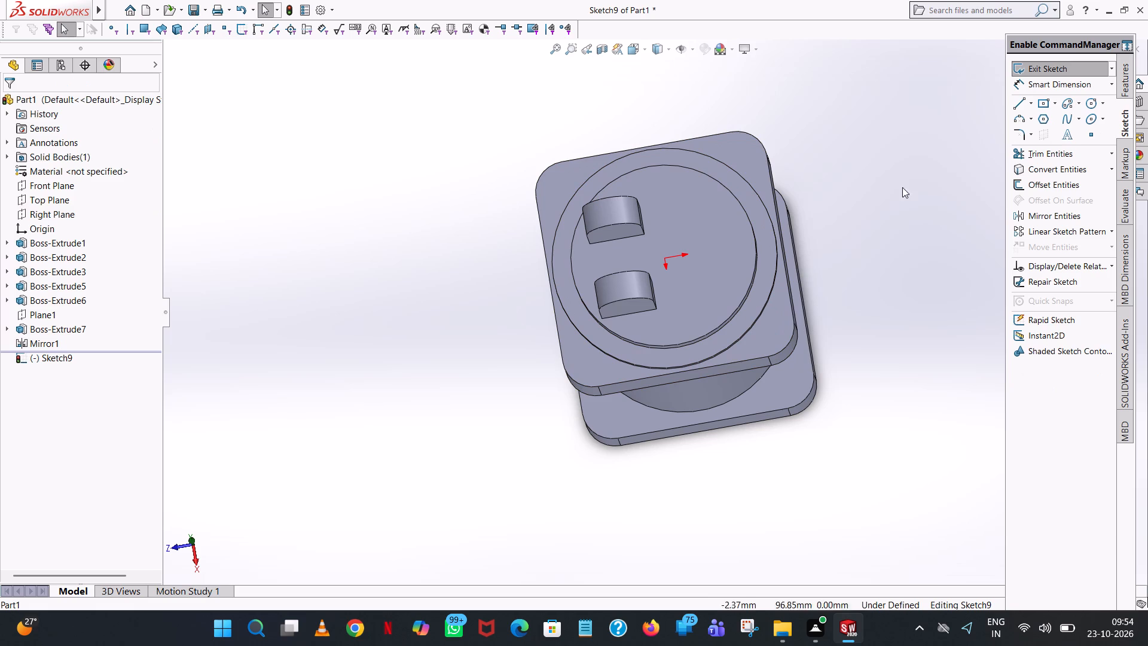
{"action": "left_click", "coordinate": [1087, 107]}
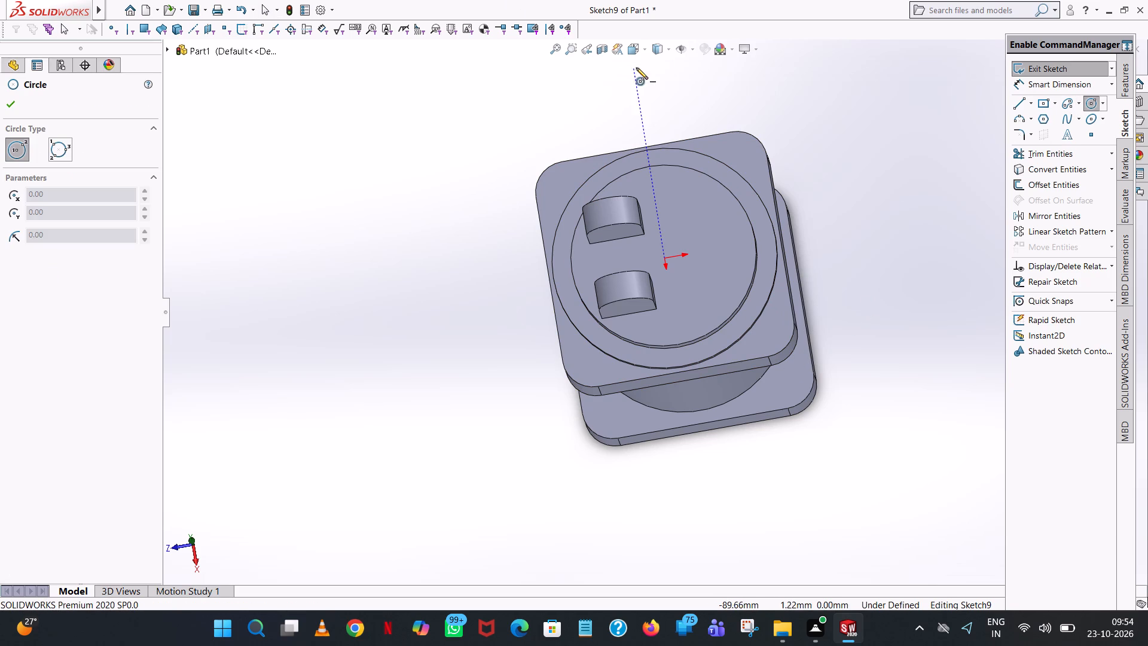
{"action": "left_click", "coordinate": [645, 51]}
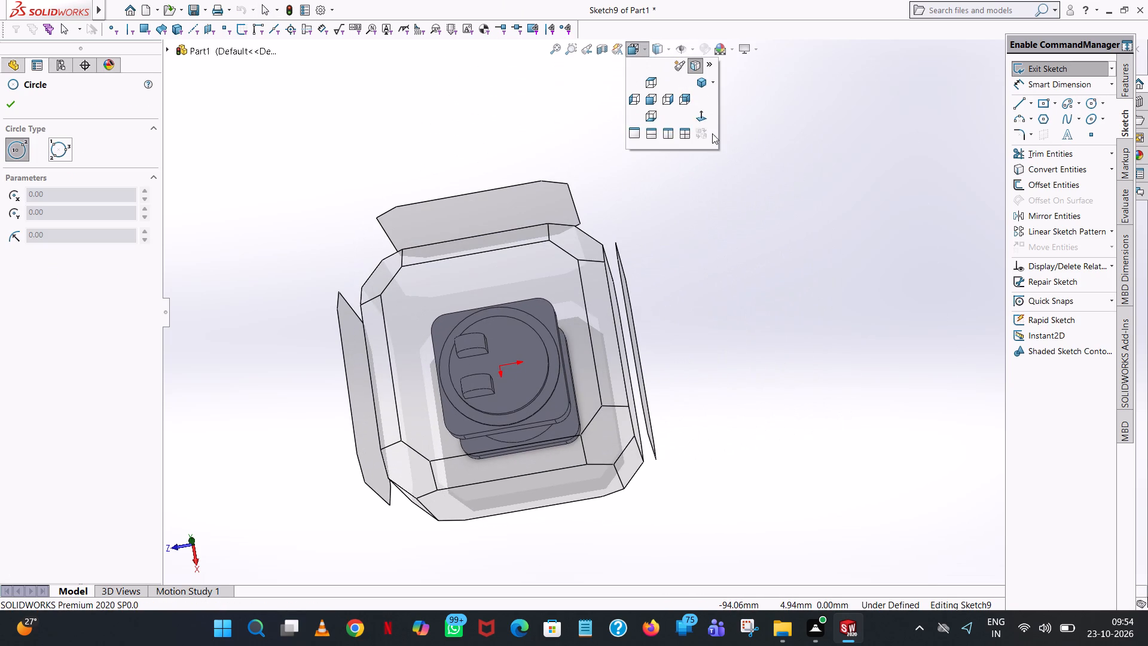
{"action": "left_click", "coordinate": [704, 120]}
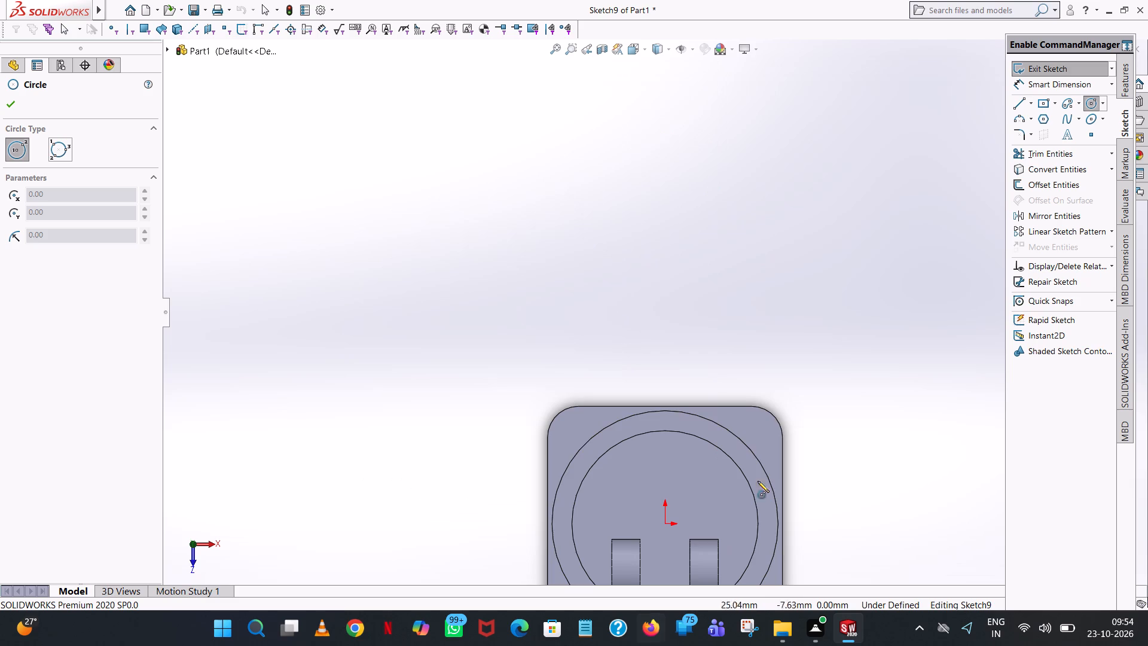
{"action": "left_click", "coordinate": [751, 436]}
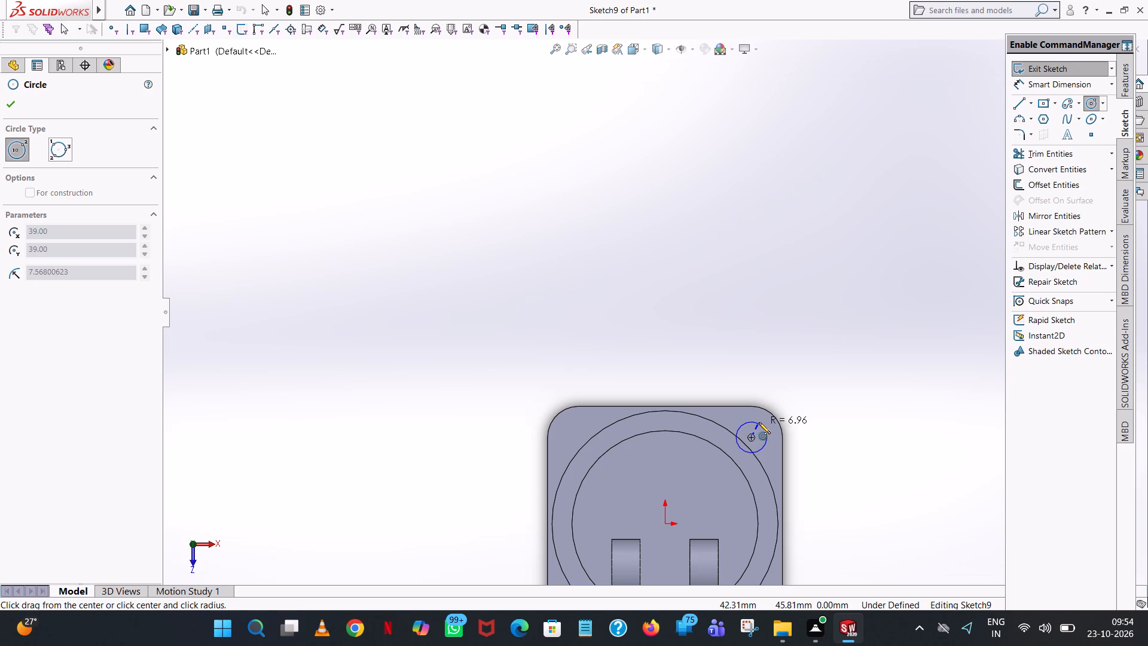
{"action": "left_click", "coordinate": [759, 422]}
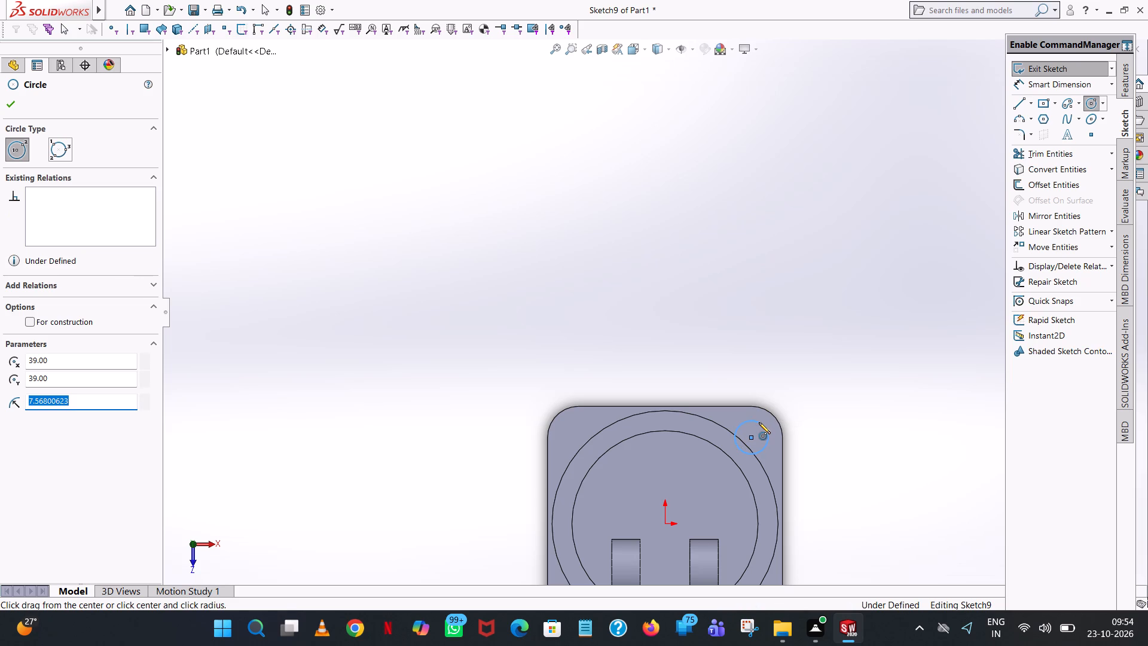
{"action": "key", "text": "7"}
{"action": "key", "text": "Return"}
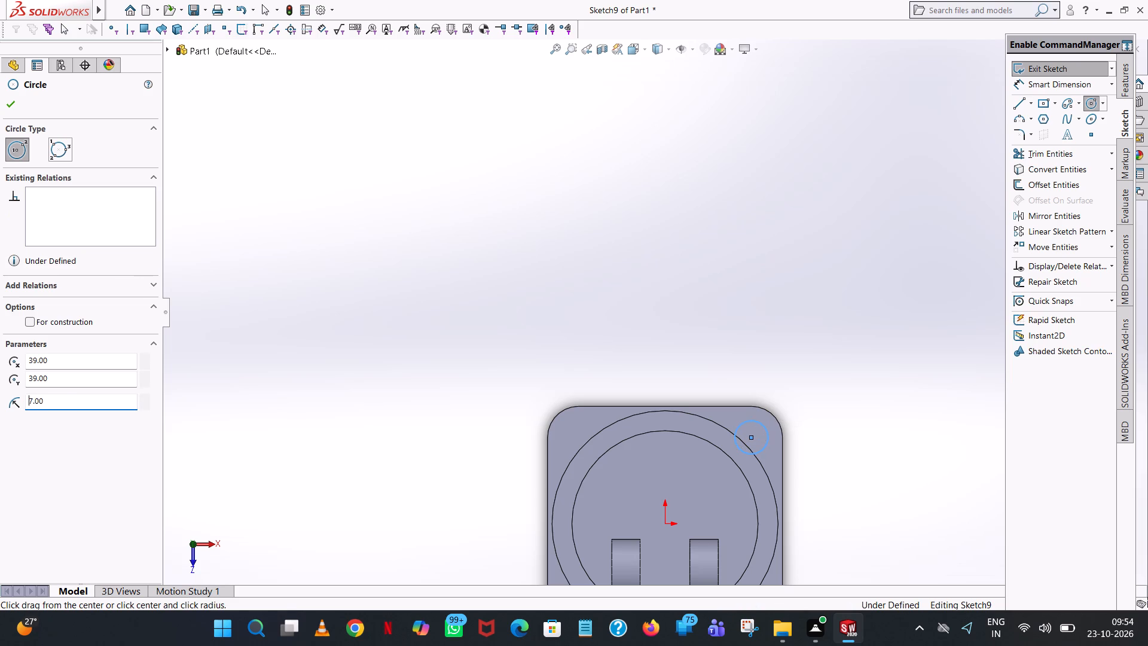
Draw a second circle of 7 mm radius centred on the plate's corner rounding at 39, -39.
{"action": "scroll", "coordinate": [759, 422], "scroll_direction": "up", "scroll_amount": 2}
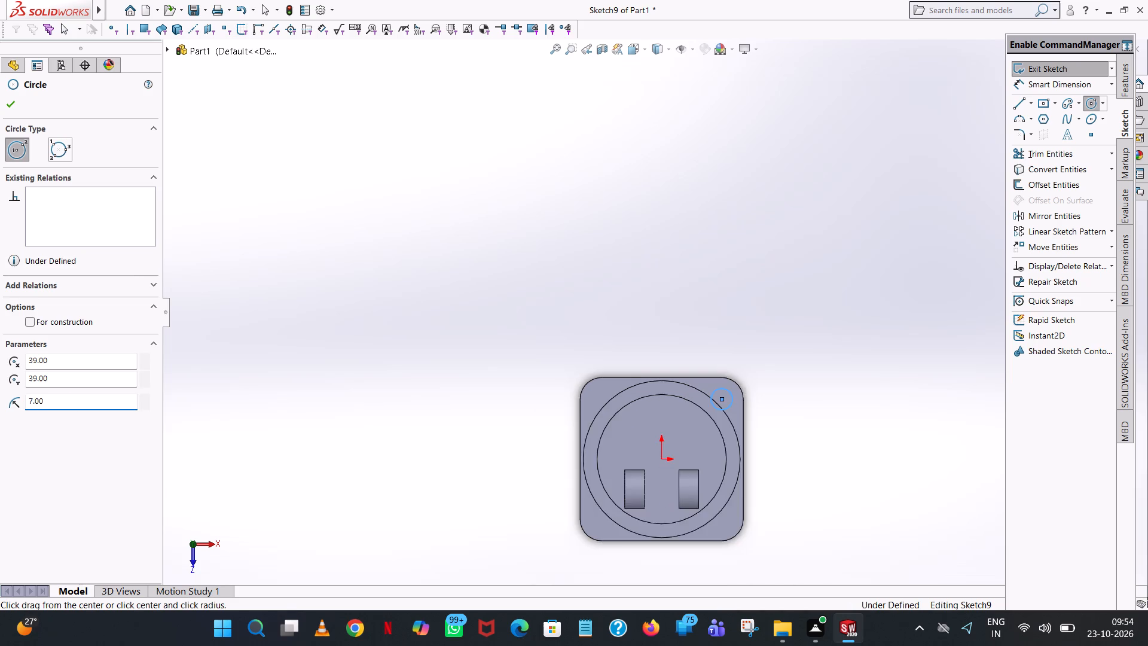
{"action": "scroll", "coordinate": [759, 422], "scroll_direction": "up", "scroll_amount": 3}
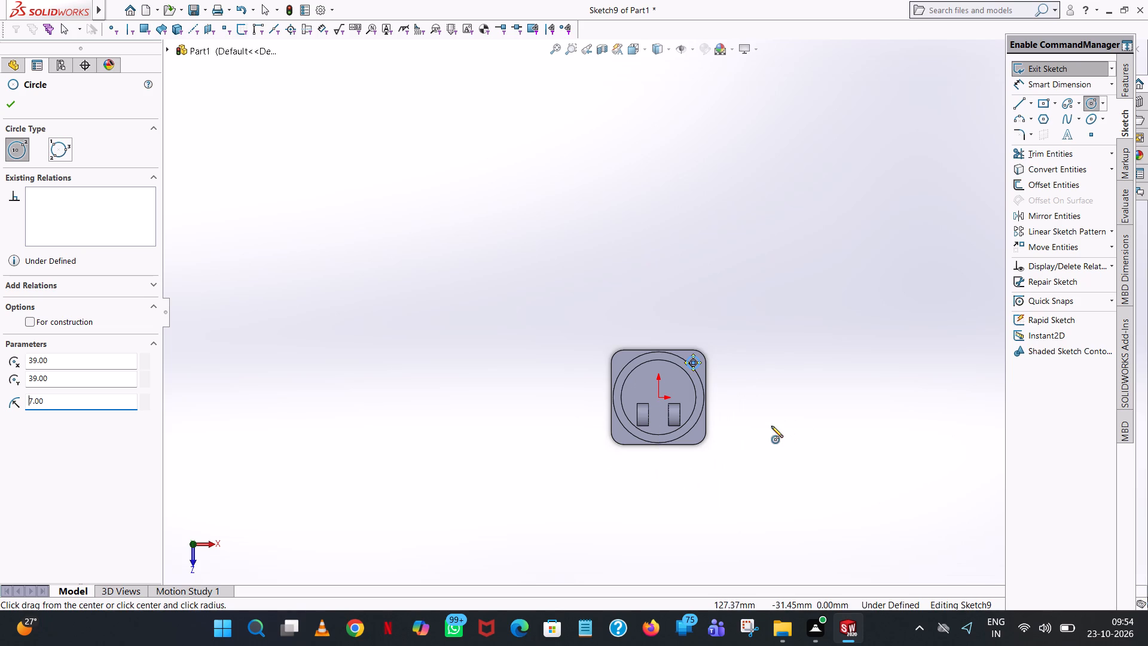
{"action": "scroll", "coordinate": [698, 429], "scroll_direction": "down", "scroll_amount": 7}
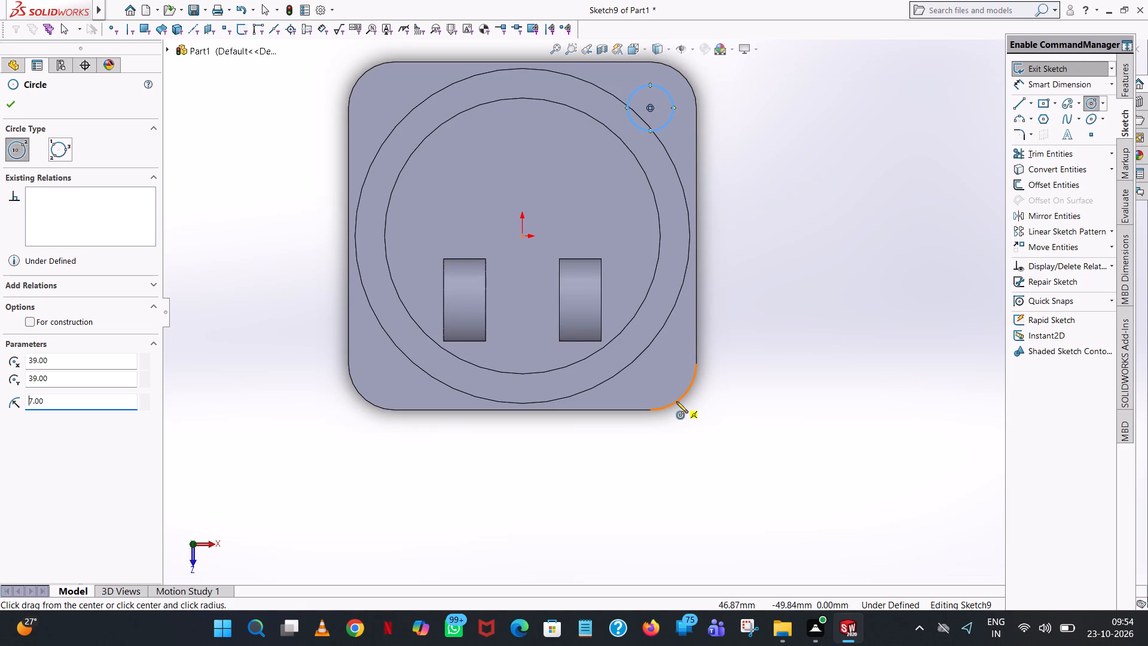
{"action": "left_click", "coordinate": [649, 362]}
{"action": "left_click", "coordinate": [661, 343]}
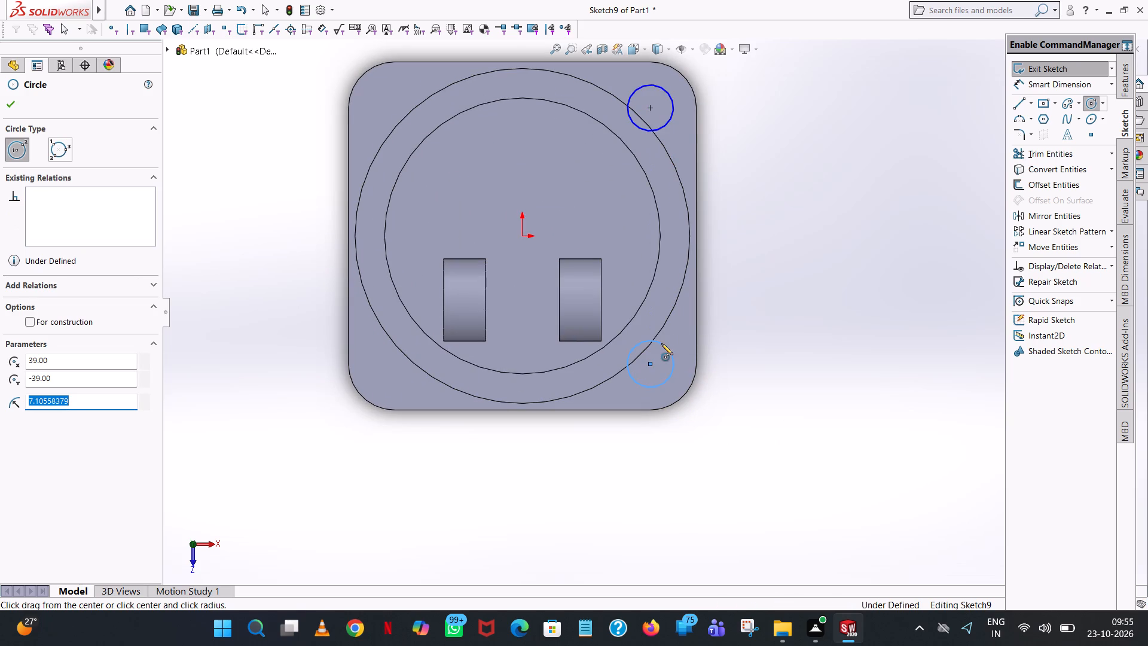
{"action": "key", "text": "7"}
{"action": "key", "text": "Return"}
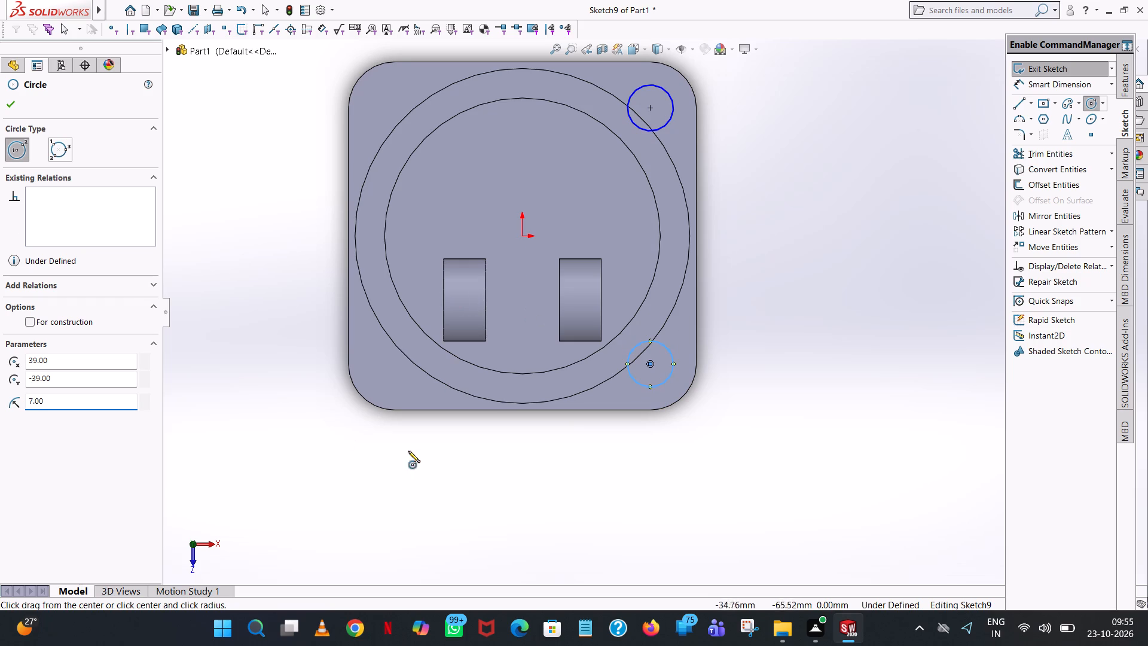
Draw 7 mm radius circles centred on the two remaining plate corner roundings, at -39, -39 and -39, 39.
{"action": "left_click", "coordinate": [392, 362]}
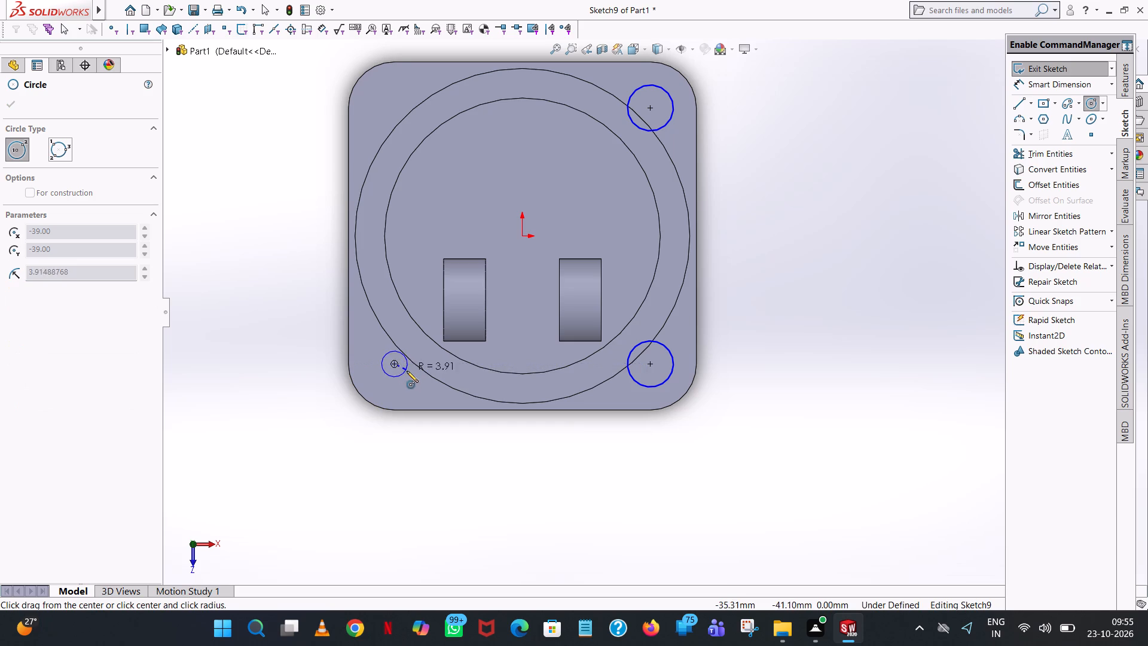
{"action": "left_click", "coordinate": [419, 389]}
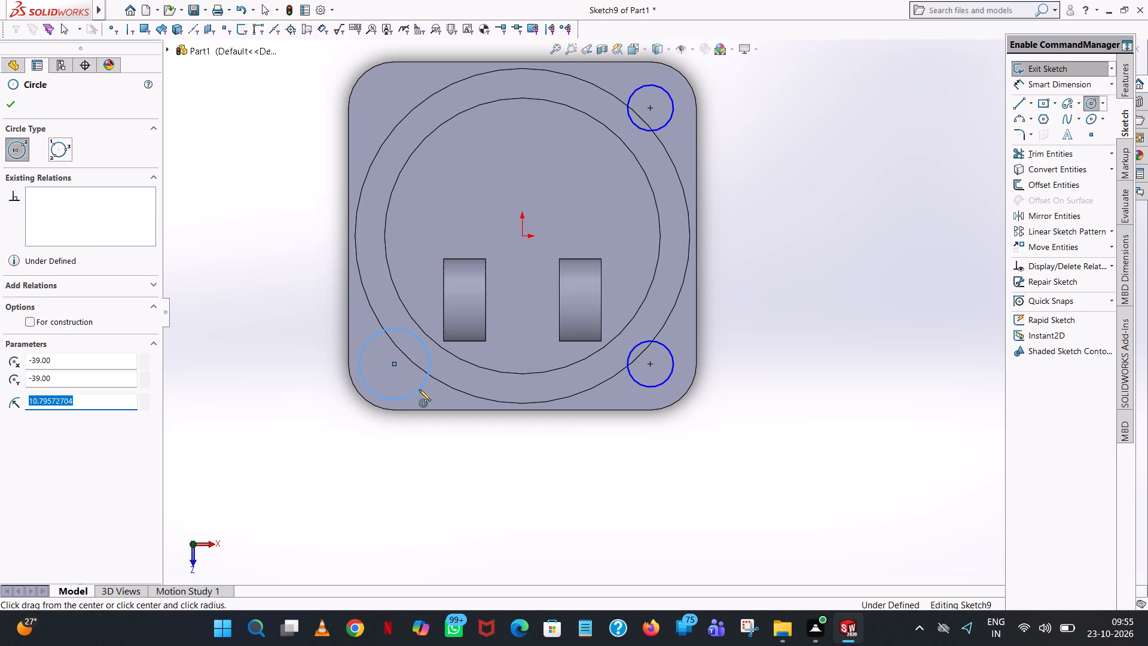
{"action": "key", "text": "7"}
{"action": "key", "text": "Return"}
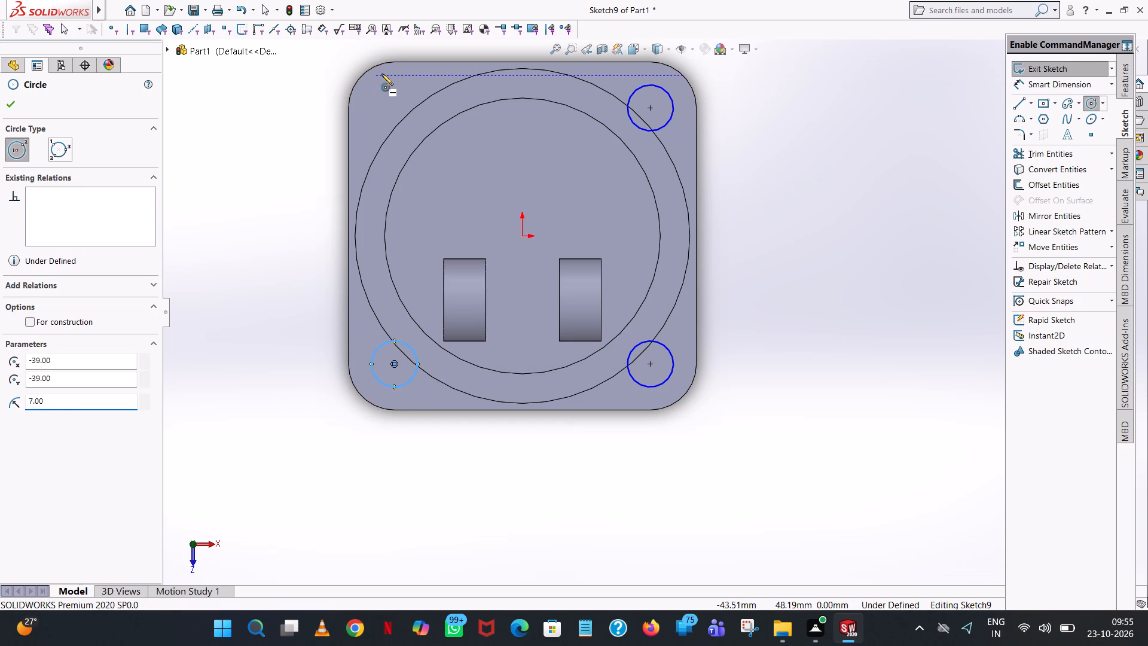
{"action": "left_click", "coordinate": [395, 106]}
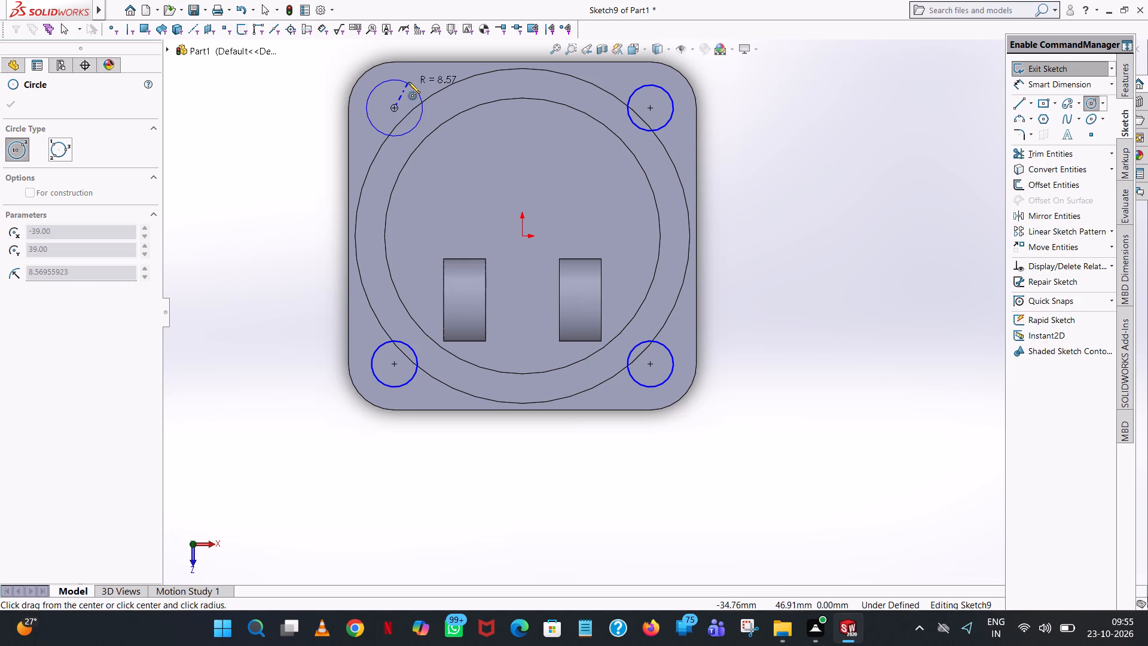
{"action": "left_click", "coordinate": [408, 82]}
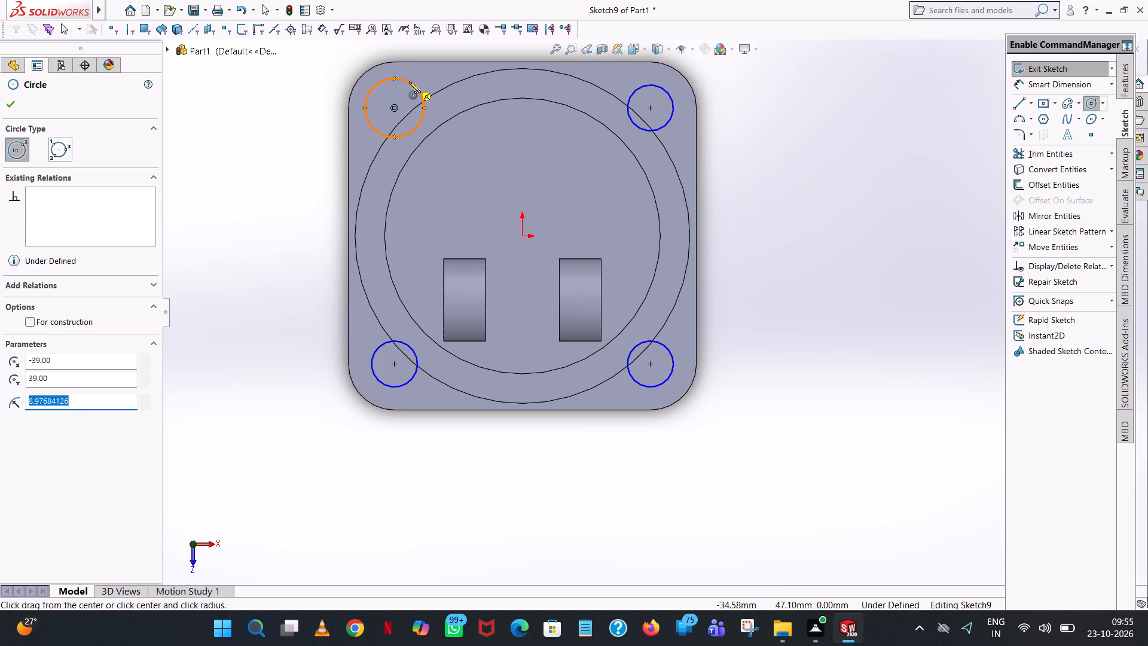
{"action": "key", "text": "7"}
{"action": "key", "text": "Return"}
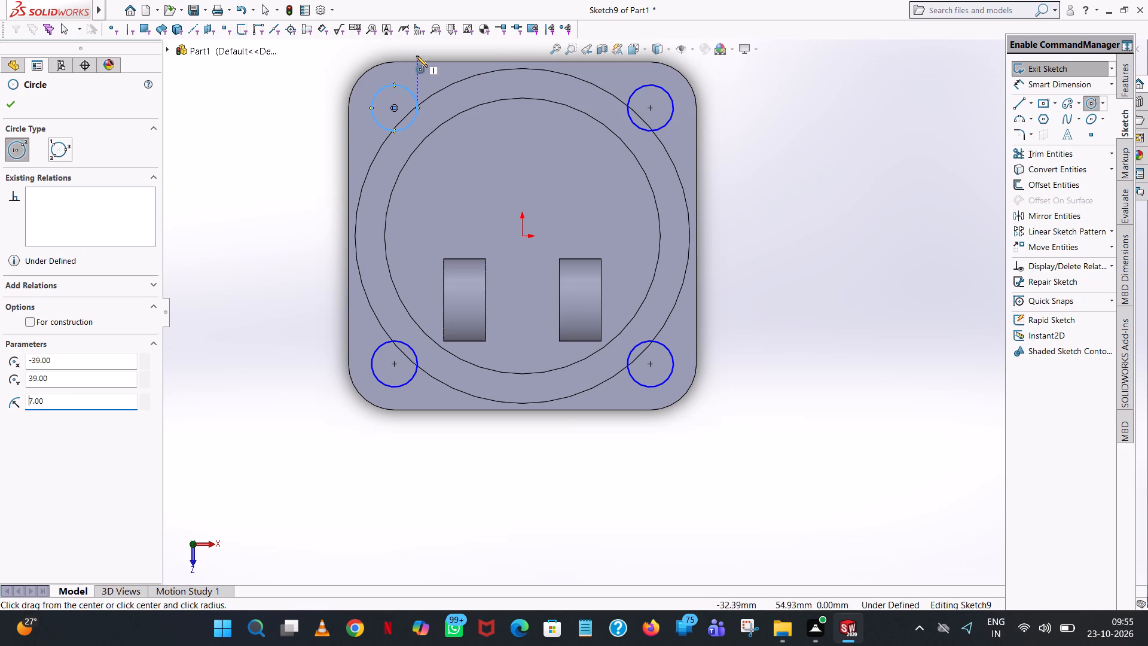
{"action": "left_click", "coordinate": [14, 106]}
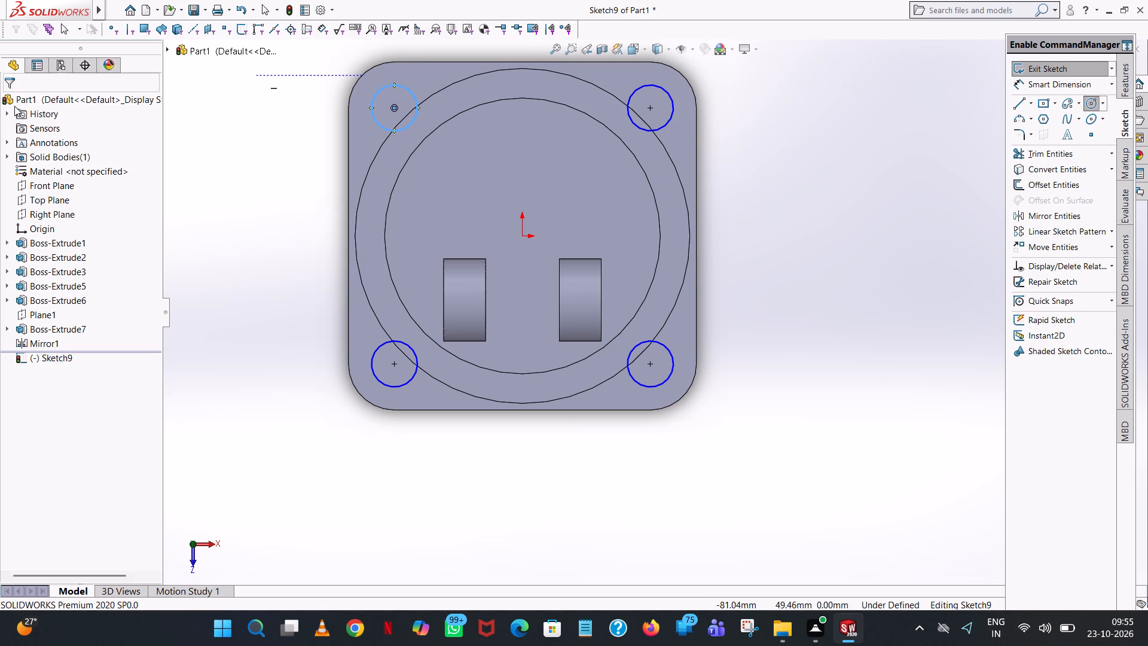
{"action": "left_click", "coordinate": [276, 191]}
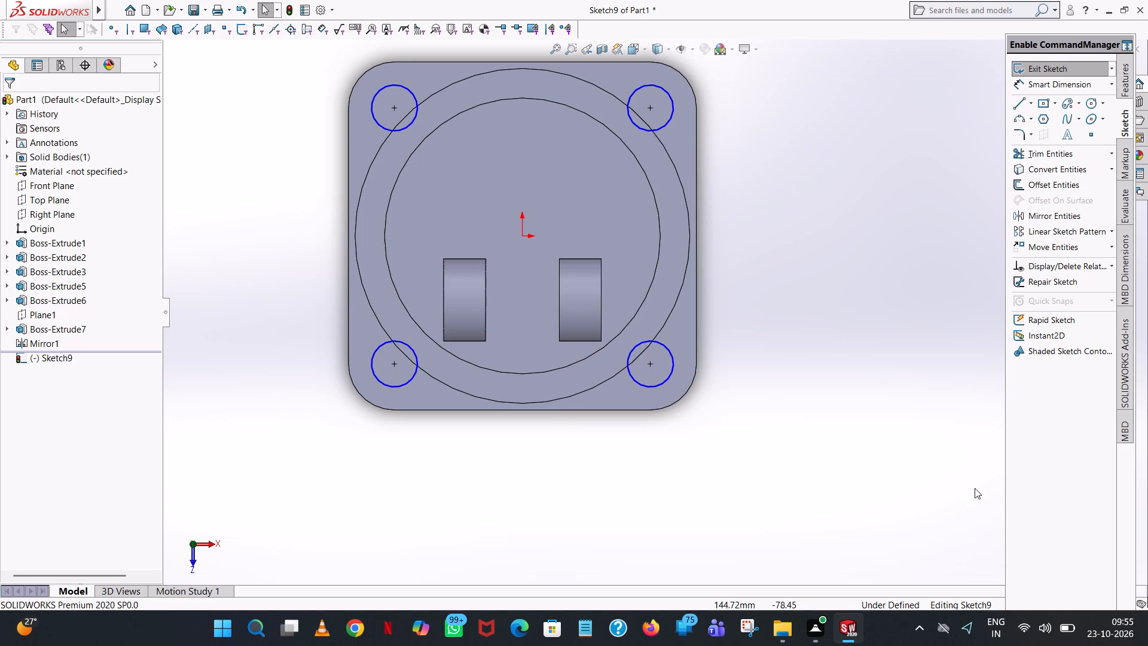
Add 14 mm diameter dimensions to the circles centred at 39, 39, at 39, -39 and at -39, -39.
{"action": "middle_click_drag", "start_coordinate": [667, 403], "coordinate": [651, 292]}
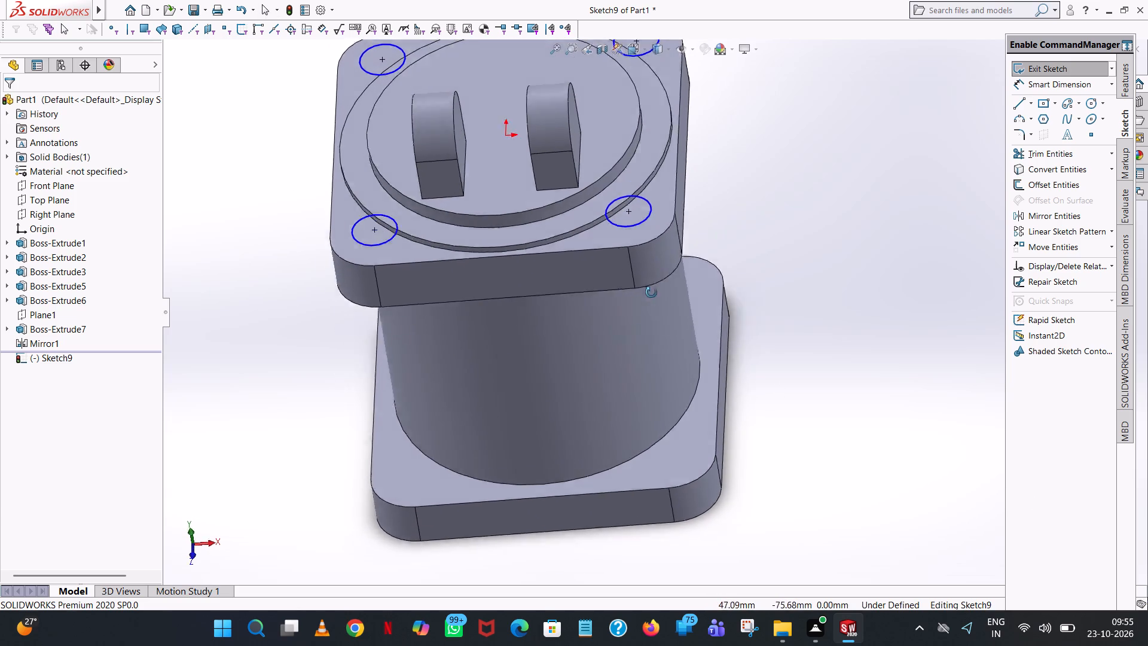
{"action": "middle_click_drag", "start_coordinate": [651, 292], "coordinate": [662, 419]}
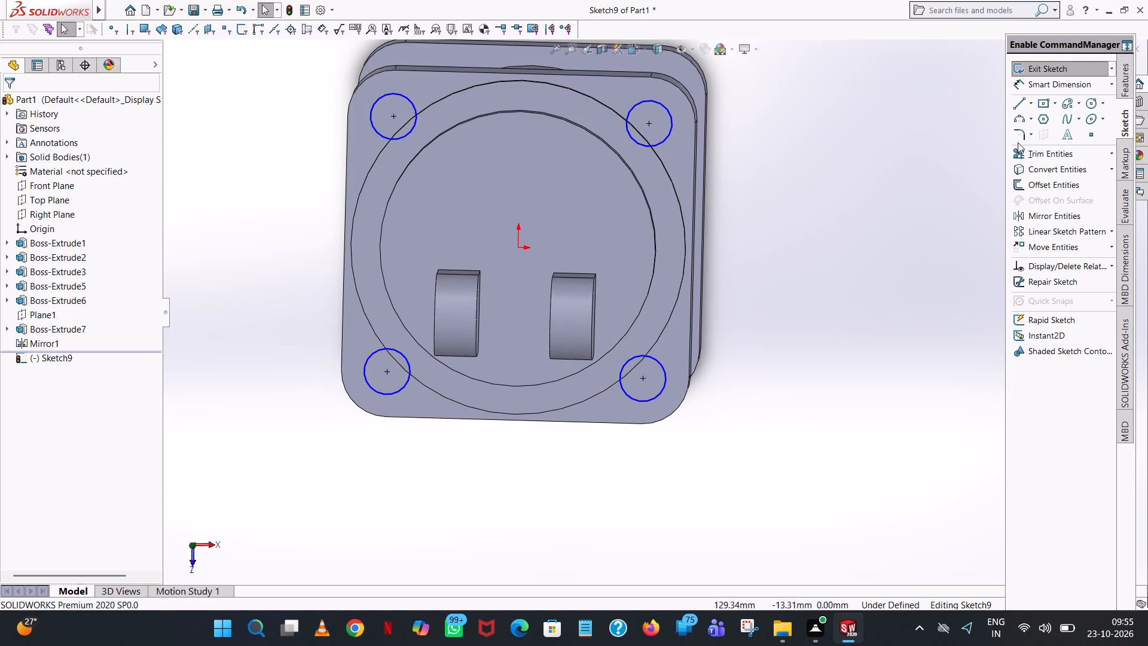
{"action": "left_click", "coordinate": [1053, 84]}
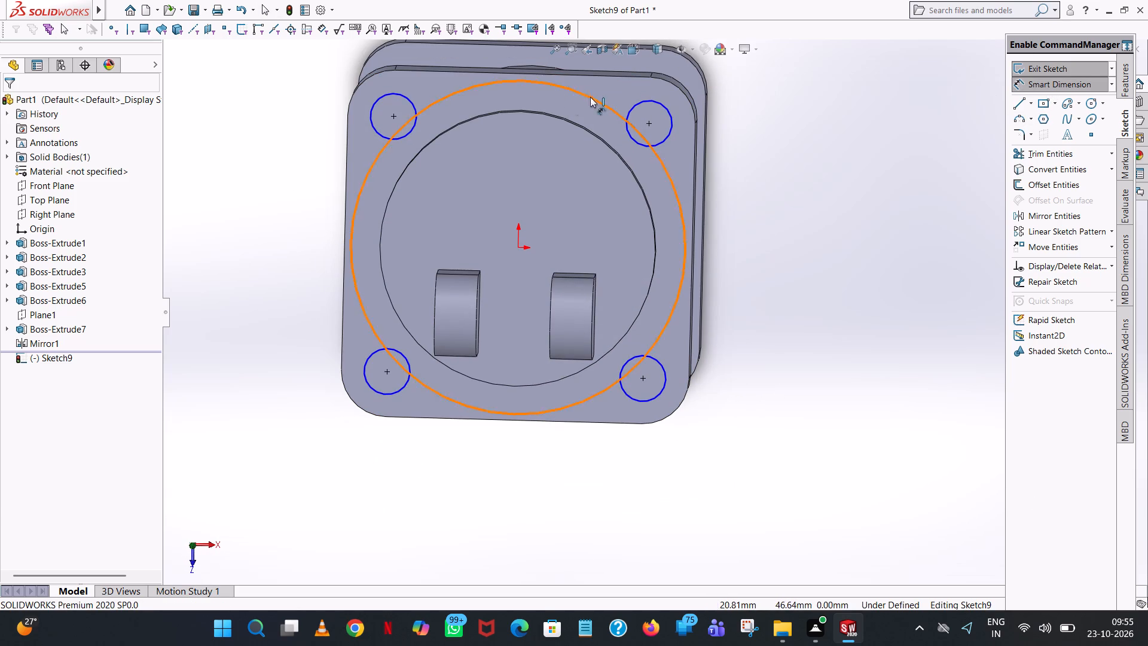
{"action": "left_click", "coordinate": [662, 144]}
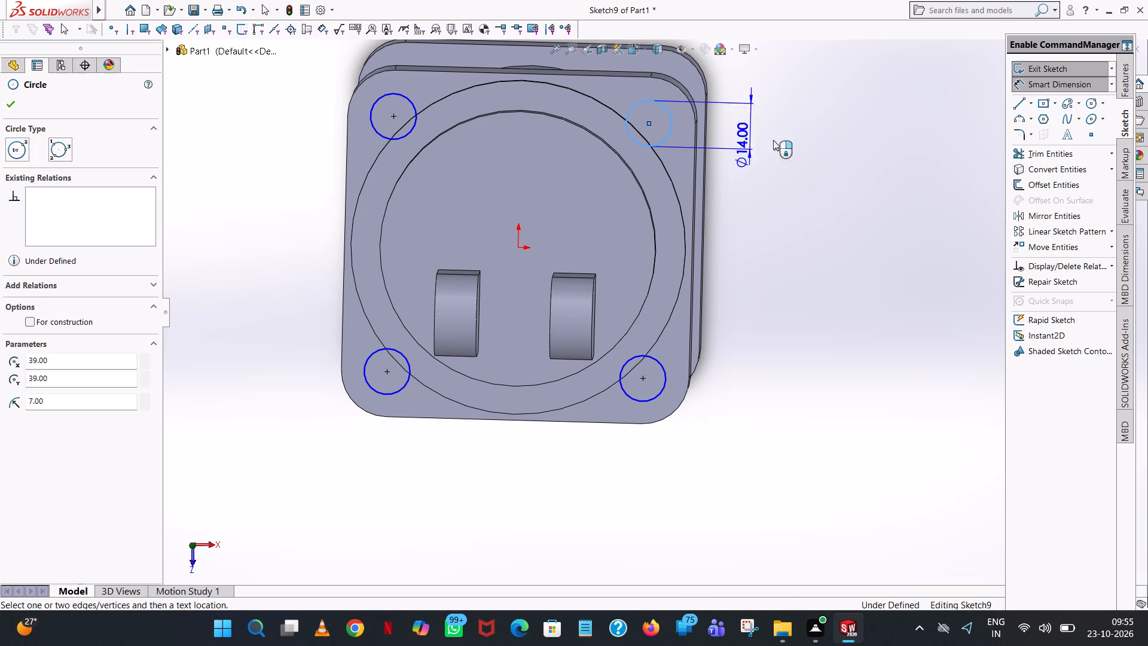
{"action": "left_click", "coordinate": [822, 148]}
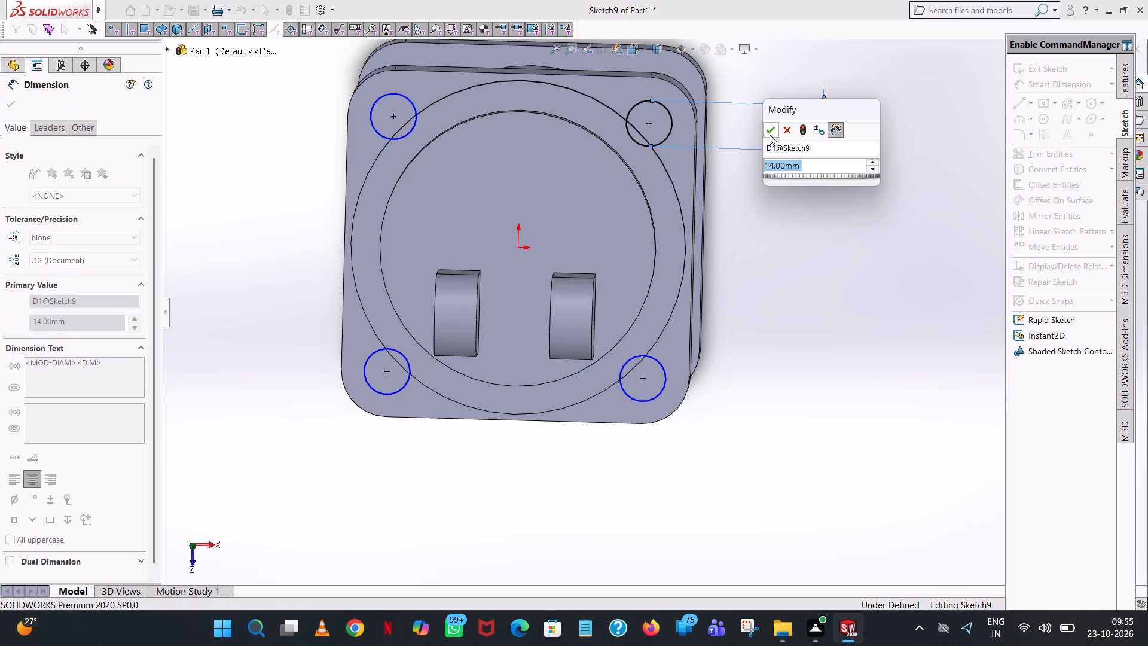
{"action": "left_click", "coordinate": [770, 135]}
{"action": "left_click", "coordinate": [786, 239]}
{"action": "left_click", "coordinate": [663, 387]}
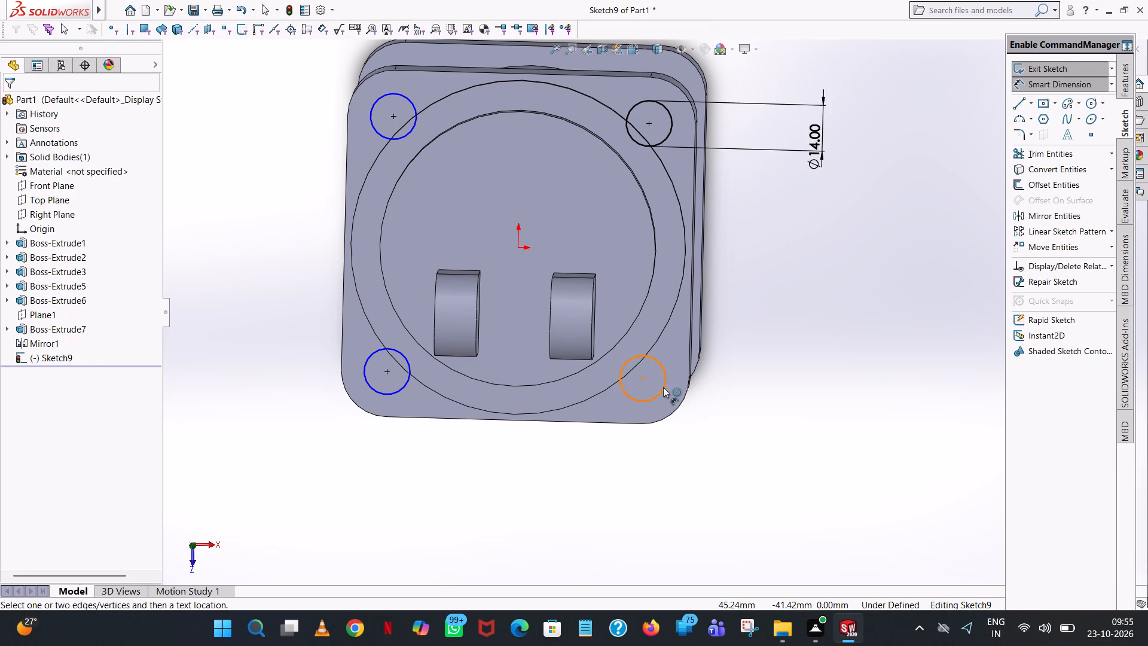
{"action": "left_click", "coordinate": [926, 299]}
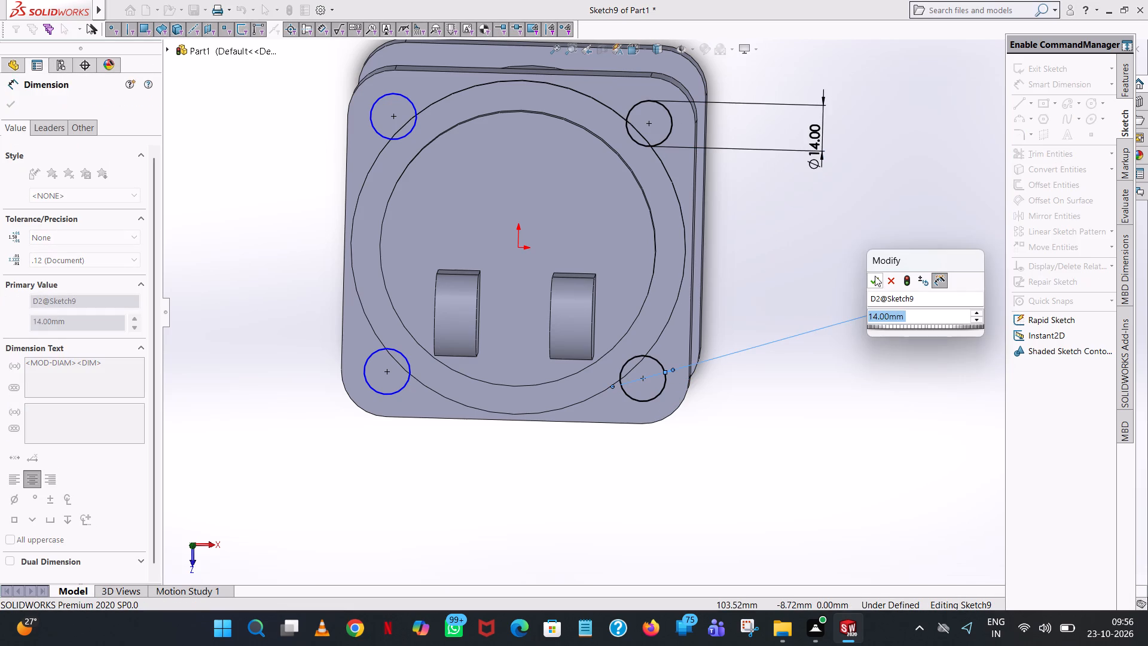
{"action": "left_click", "coordinate": [875, 276]}
{"action": "left_click", "coordinate": [372, 386]}
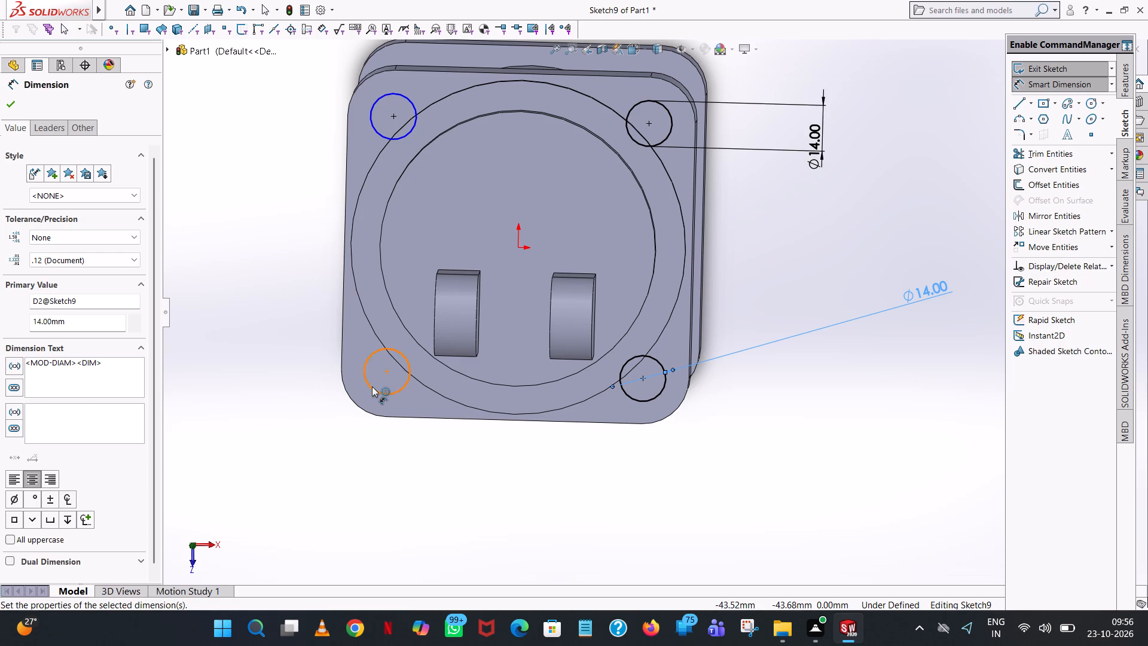
{"action": "left_click", "coordinate": [275, 371]}
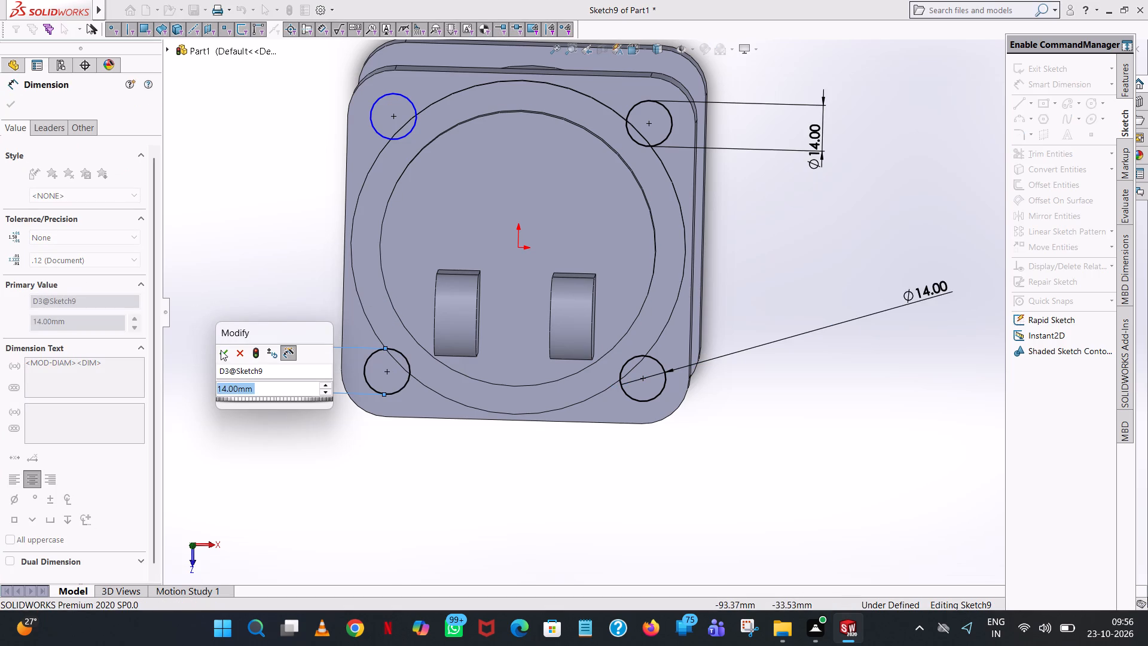
{"action": "left_click", "coordinate": [222, 349]}
{"action": "left_click", "coordinate": [300, 93]}
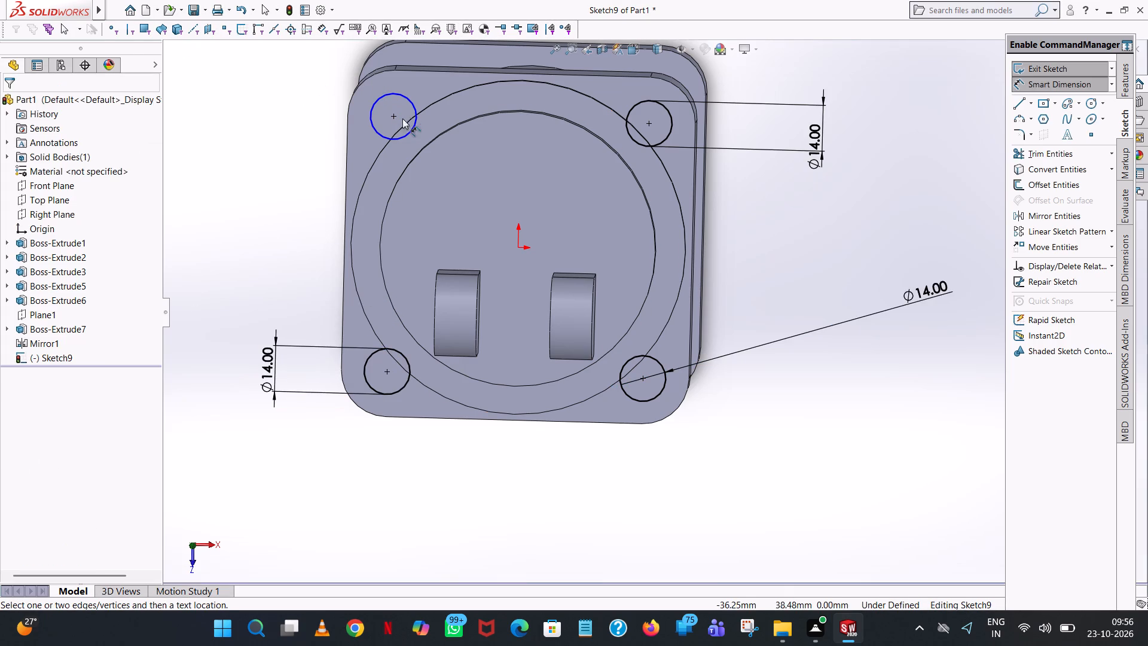
Dimension the diameter of the remaining corner circle centred at -39, 39.
{"action": "left_click", "coordinate": [413, 103]}
{"action": "left_click", "coordinate": [26, 105]}
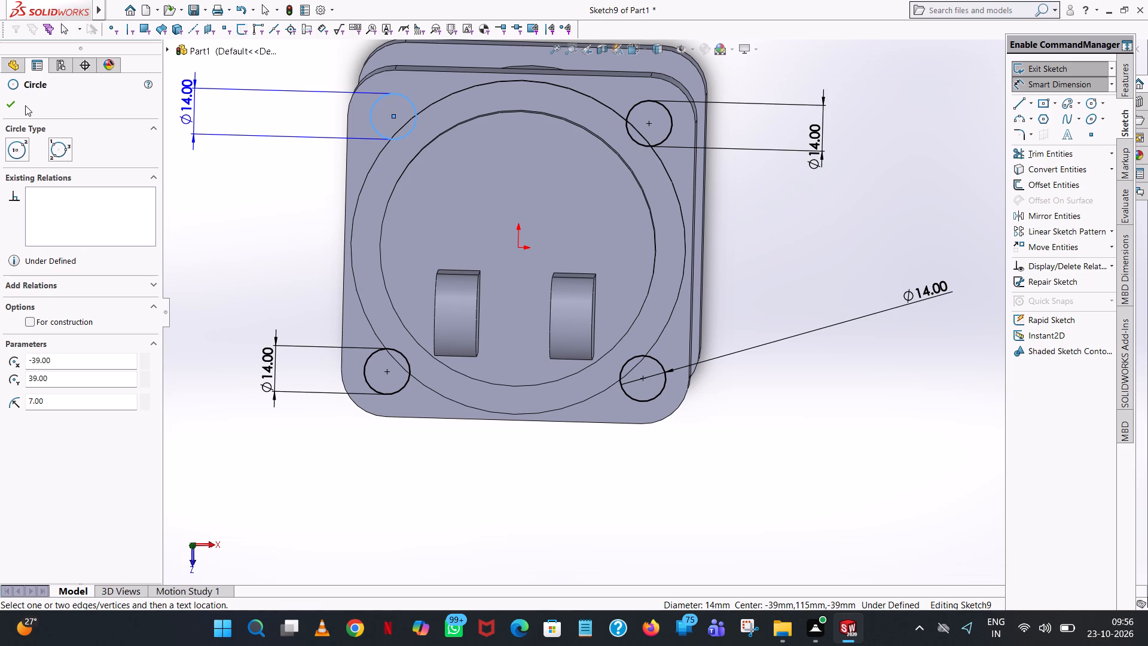
{"action": "scroll", "coordinate": [37, 157], "scroll_direction": "down", "scroll_amount": 1}
{"action": "left_click_drag", "start_coordinate": [72, 340], "coordinate": [92, 517]}
{"action": "right_click_drag", "start_coordinate": [77, 446], "coordinate": [92, 517]}
{"action": "middle_click_drag", "start_coordinate": [77, 486], "coordinate": [92, 517]}
{"action": "scroll", "coordinate": [77, 486], "scroll_direction": "up", "scroll_amount": 2}
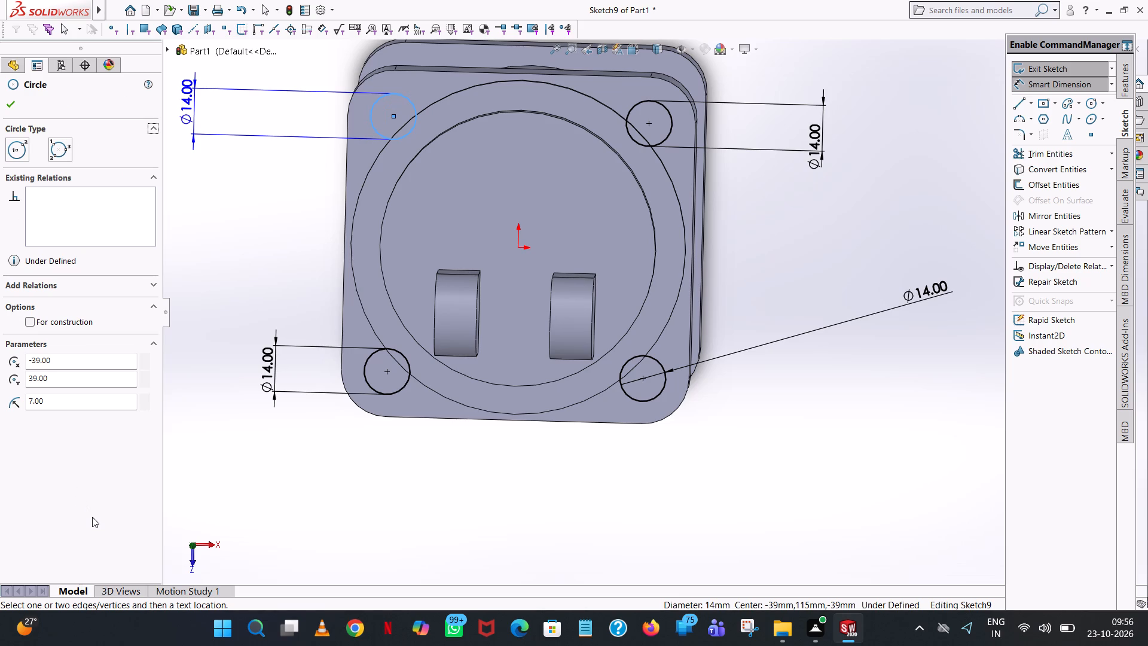
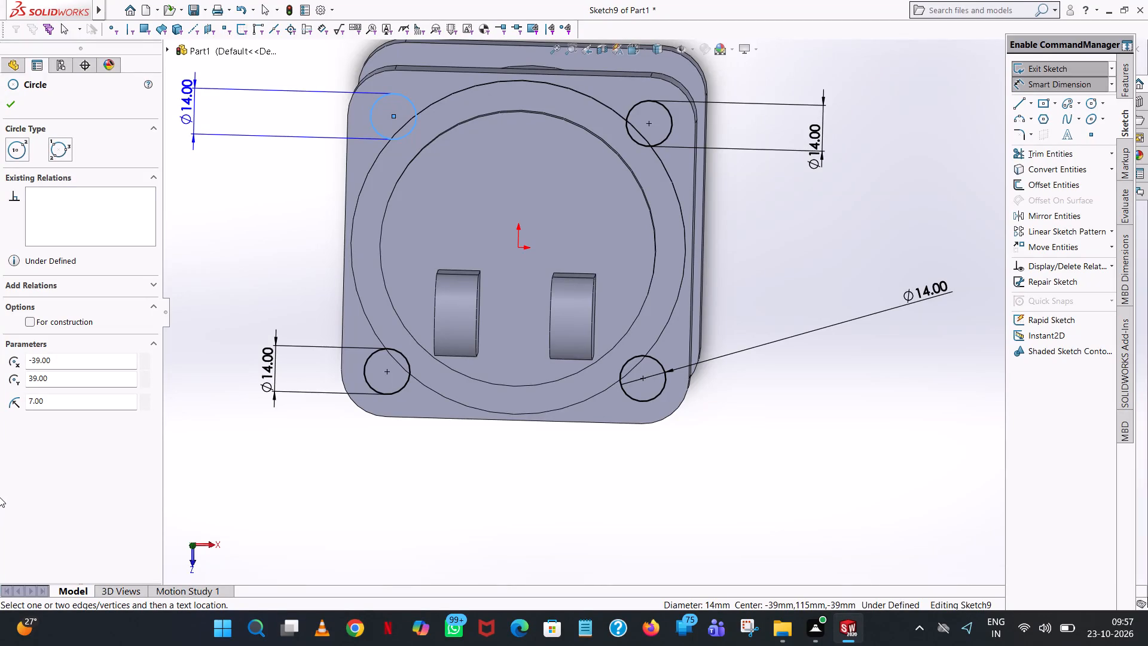
Place the 14 mm diameter dimension on the corner circle centred at -39, 39.
{"action": "left_click", "coordinate": [0, 496]}
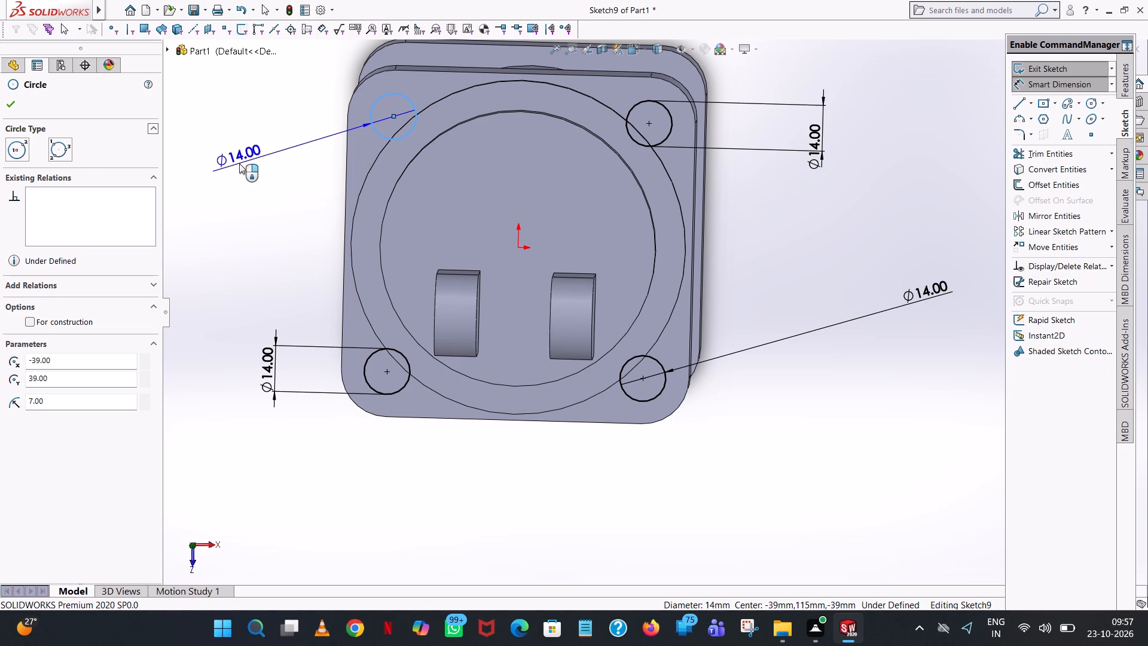
{"action": "left_click", "coordinate": [239, 163]}
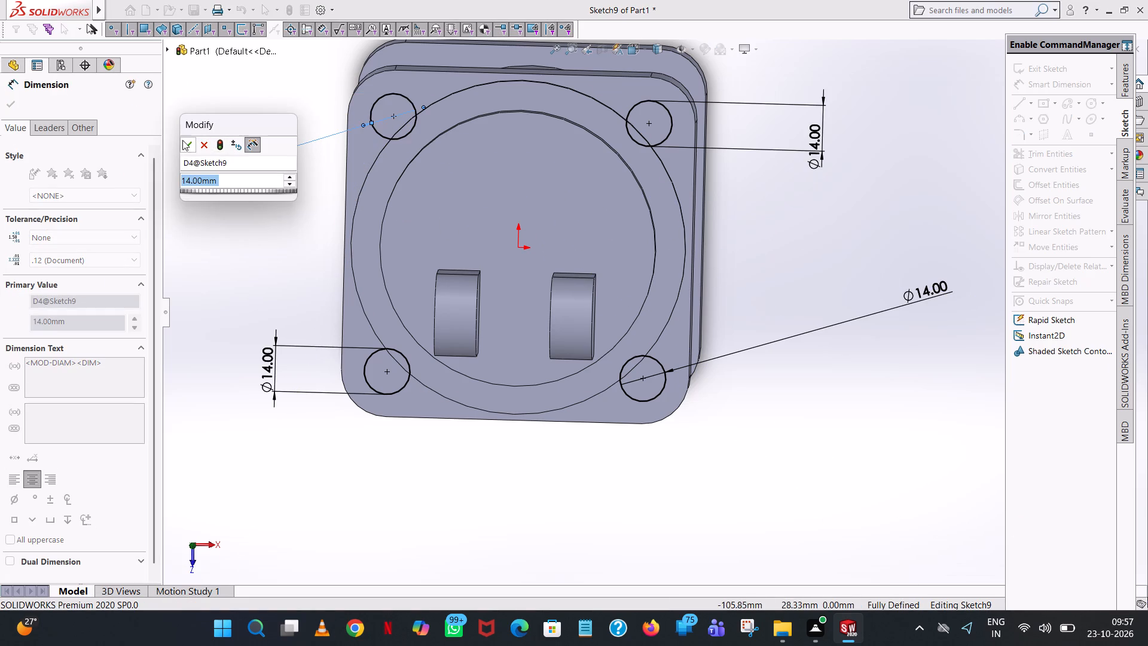
{"action": "left_click", "coordinate": [183, 139]}
{"action": "left_click", "coordinate": [778, 425]}
Cut-extrude the four 14 mm corner circles to a blind depth of 2 mm.
{"action": "middle_click_drag", "start_coordinate": [778, 425], "coordinate": [823, 293]}
{"action": "scroll", "coordinate": [817, 347], "scroll_direction": "up", "scroll_amount": 1}
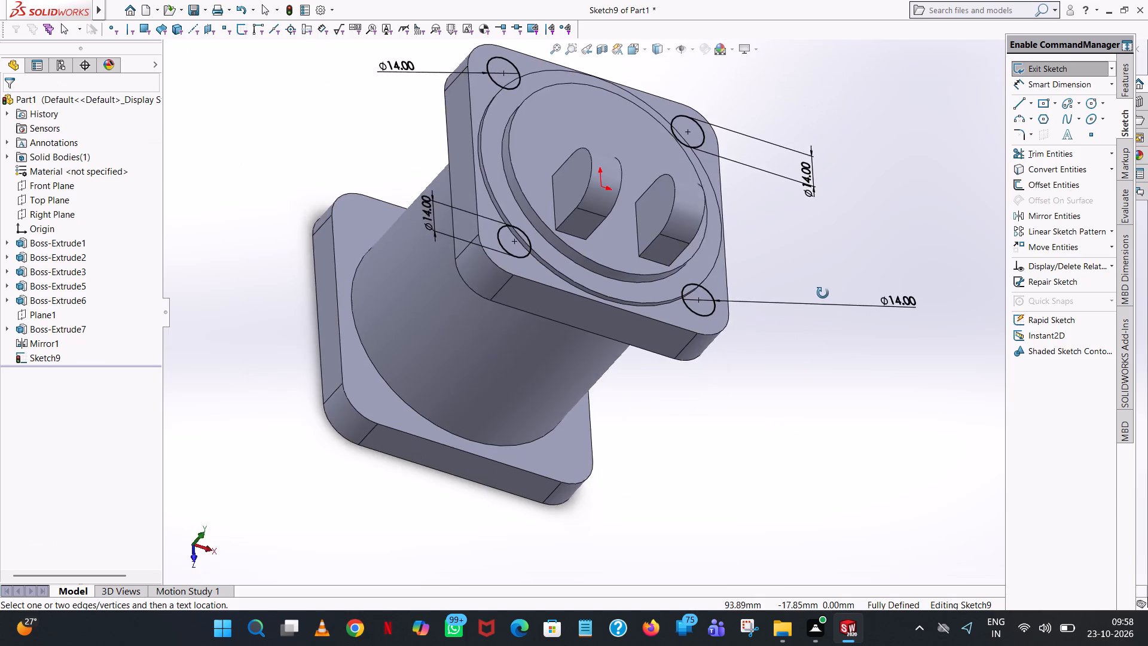
{"action": "middle_click_drag", "start_coordinate": [823, 293], "coordinate": [800, 269]}
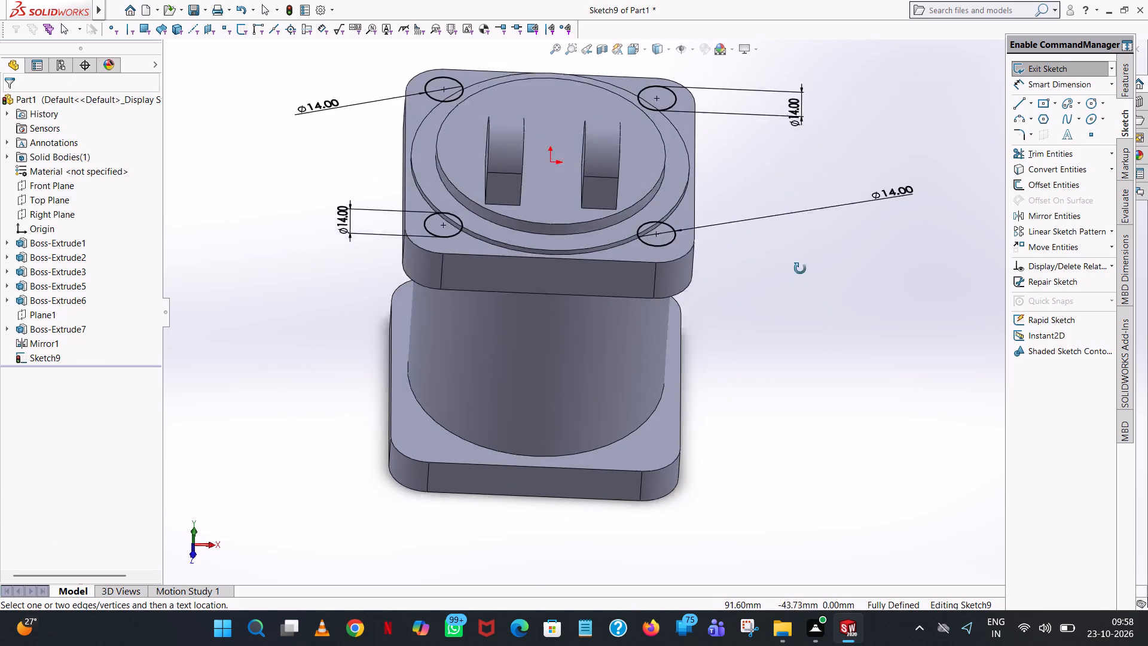
{"action": "middle_click_drag", "start_coordinate": [800, 269], "coordinate": [800, 342]}
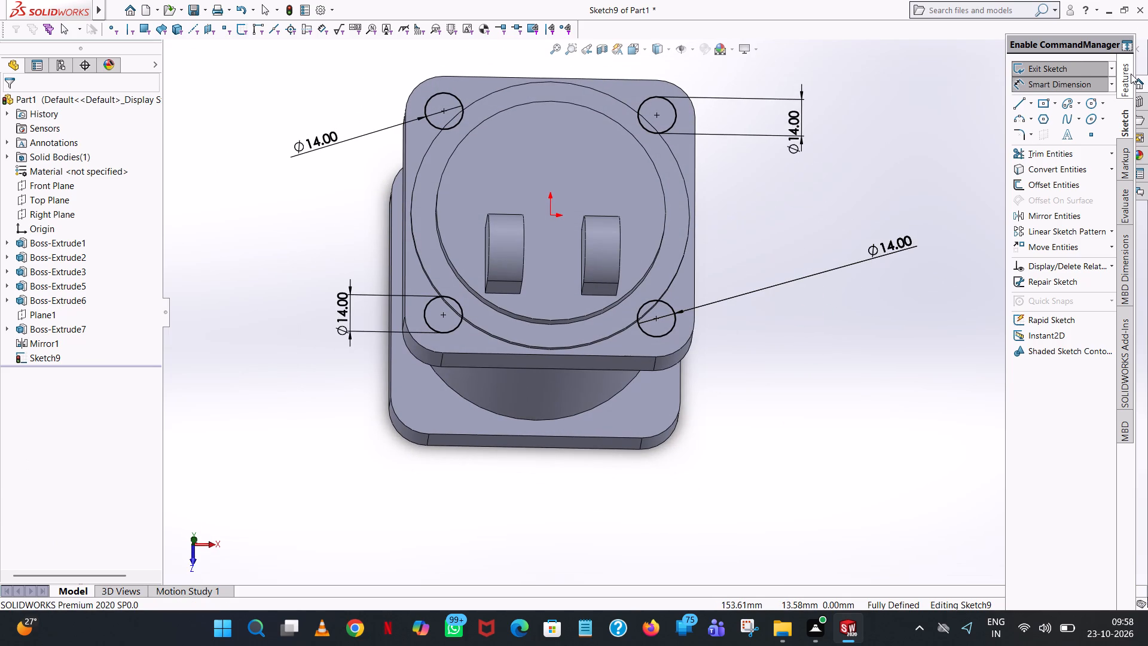
{"action": "left_click", "coordinate": [1128, 73]}
{"action": "left_click", "coordinate": [1022, 153]}
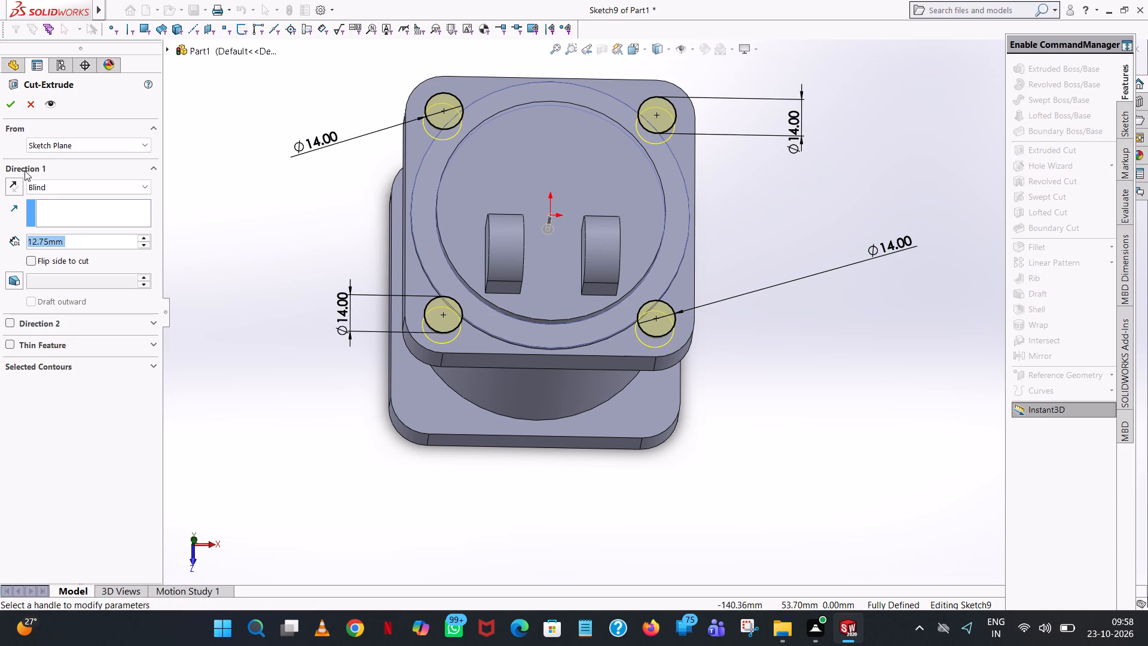
{"action": "key", "text": "2"}
{"action": "key", "text": "Return"}
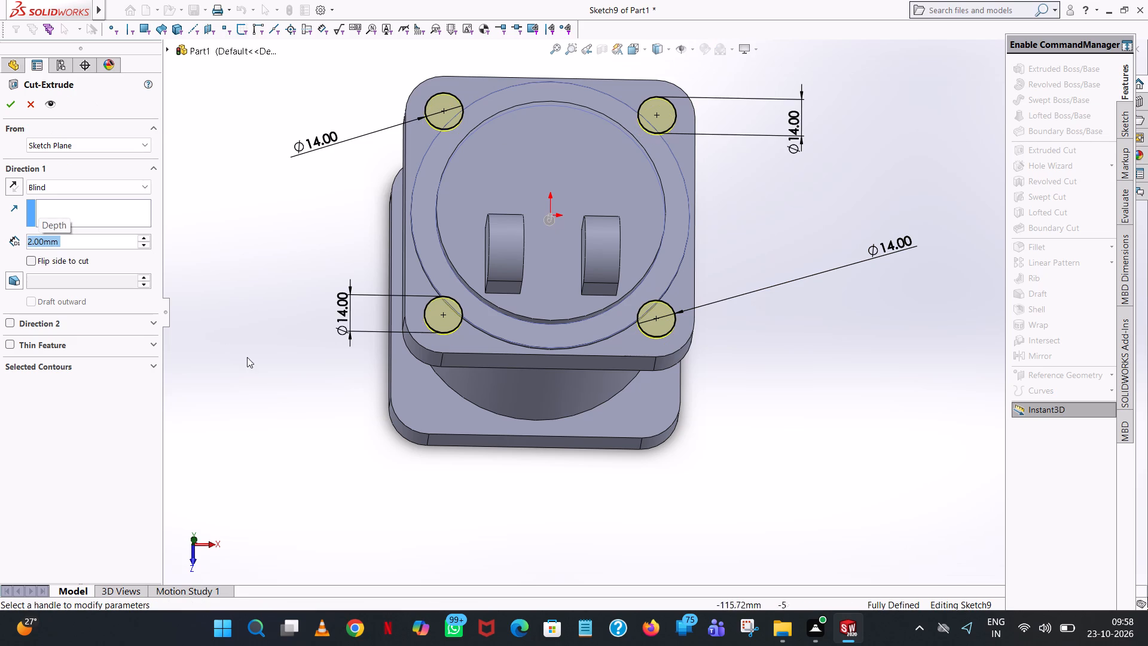
{"action": "middle_click_drag", "start_coordinate": [317, 391], "coordinate": [322, 196]}
{"action": "scroll", "coordinate": [322, 196], "scroll_direction": "down", "scroll_amount": 1}
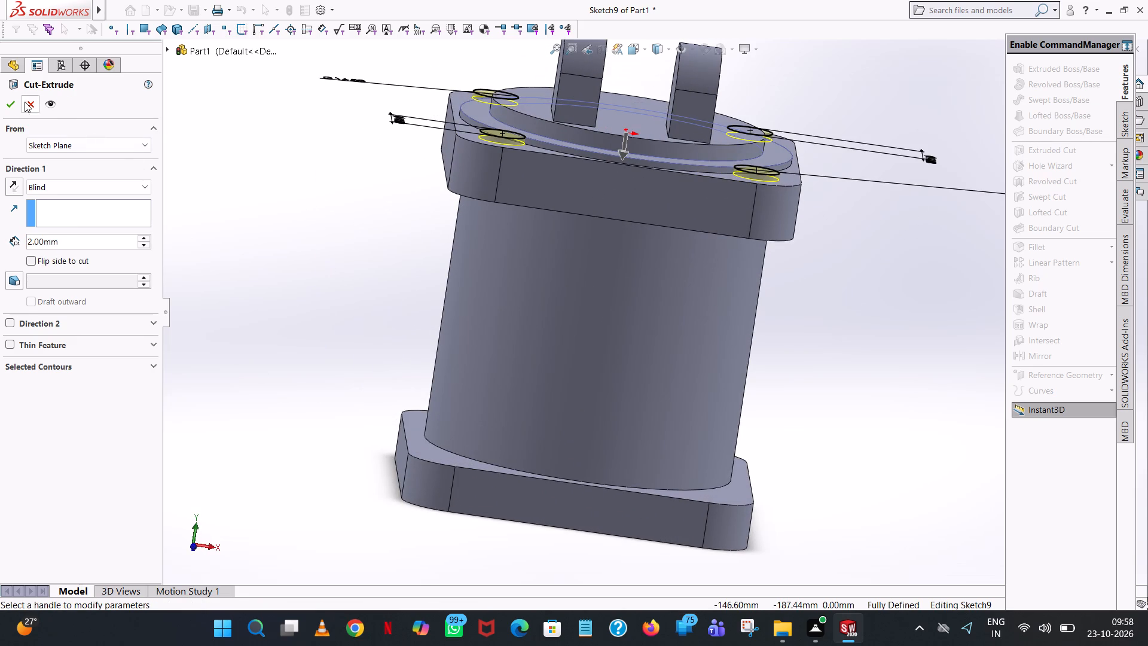
{"action": "left_click", "coordinate": [13, 104]}
{"action": "left_click", "coordinate": [906, 128]}
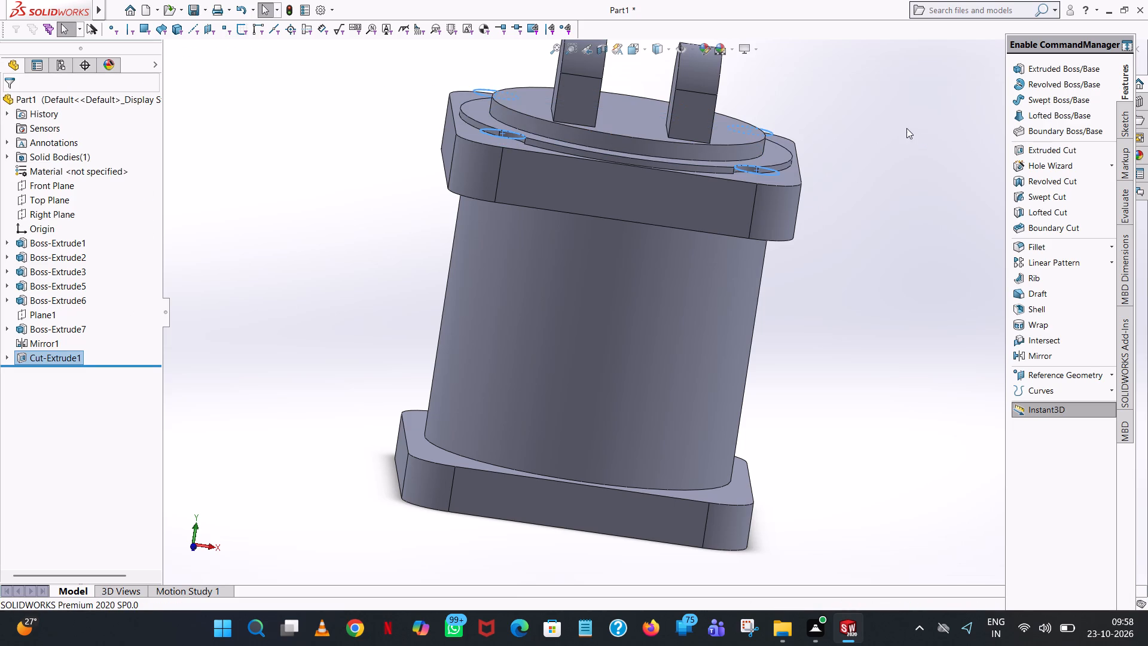
Start an Extruded Cut sketch on the upper plate's top face and draw a 5 mm radius circle centred on its corner rounding at 39, 39.
{"action": "middle_click_drag", "start_coordinate": [865, 118], "coordinate": [856, 322]}
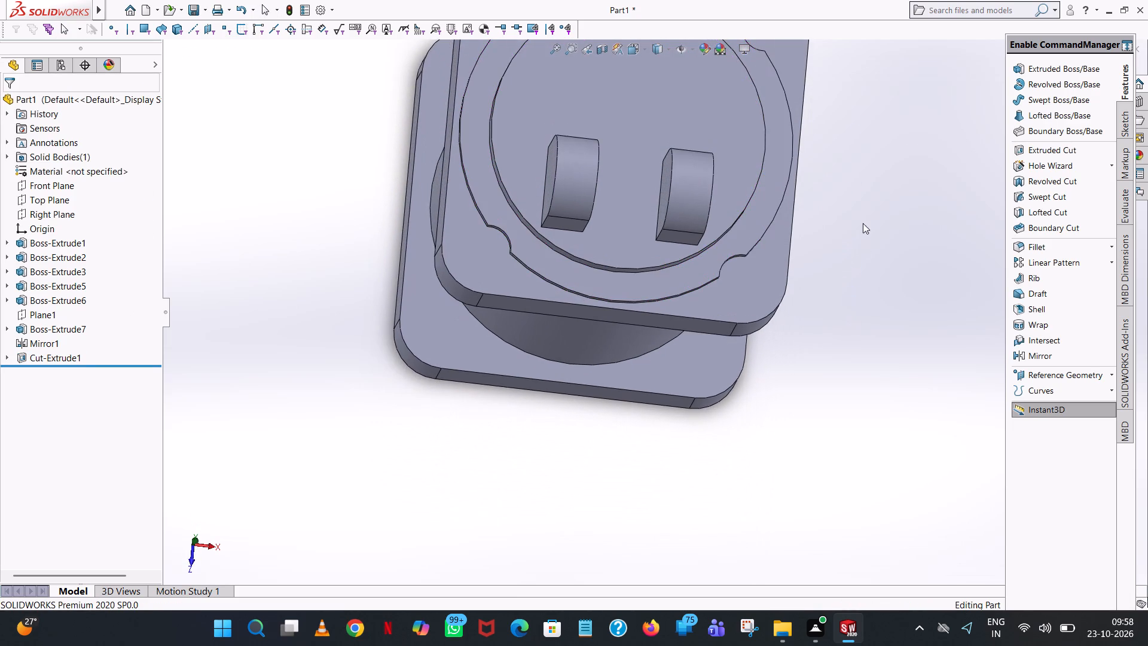
{"action": "scroll", "coordinate": [862, 216], "scroll_direction": "up", "scroll_amount": 2}
{"action": "scroll", "coordinate": [582, 96], "scroll_direction": "up", "scroll_amount": 2}
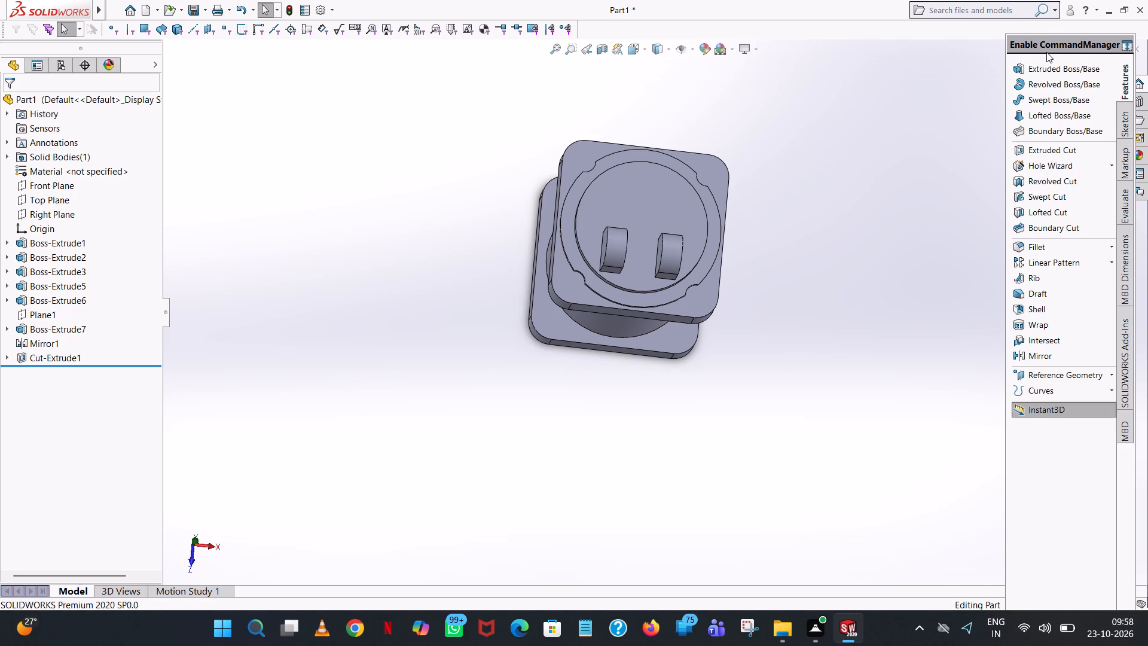
{"action": "left_click", "coordinate": [1075, 147]}
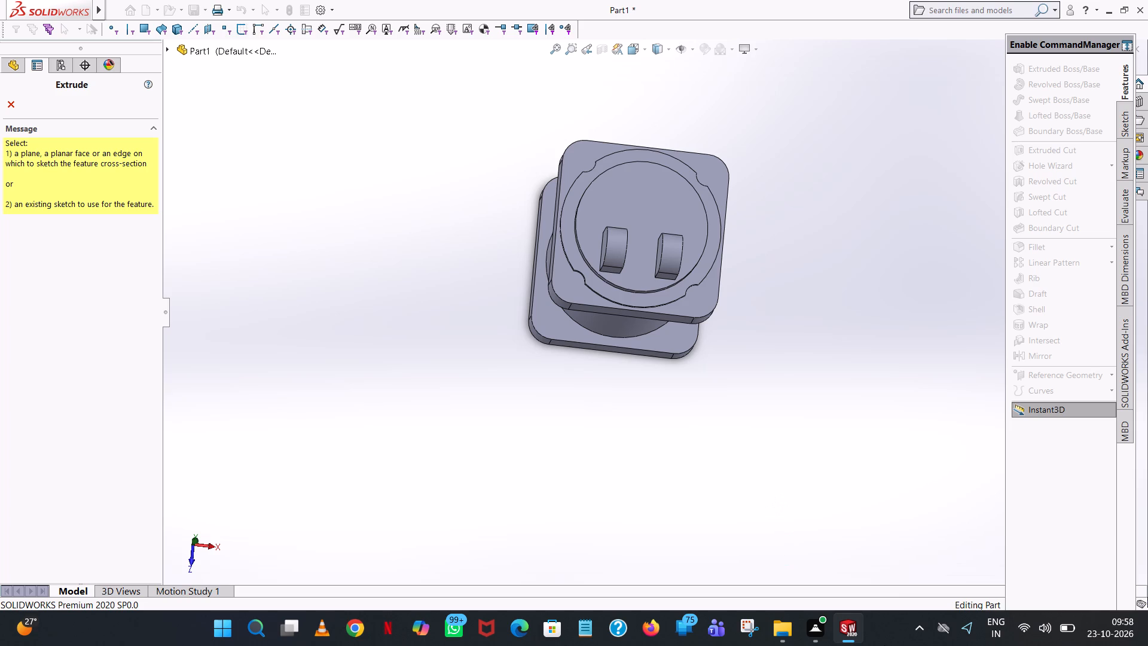
{"action": "left_click", "coordinate": [567, 281]}
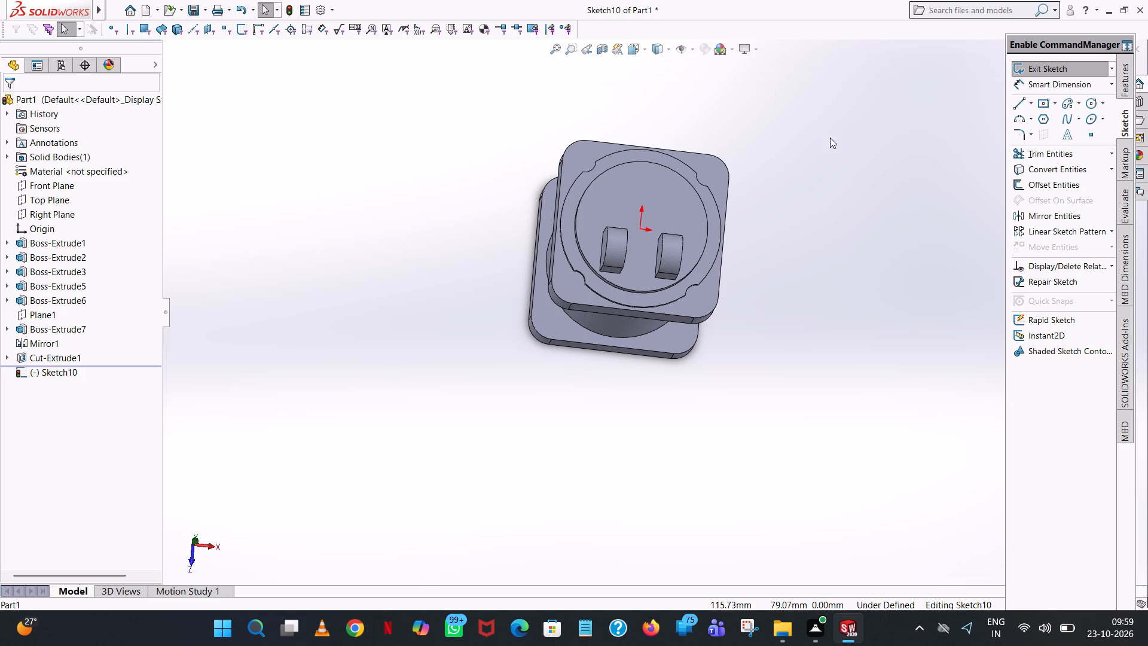
{"action": "middle_click_drag", "start_coordinate": [821, 151], "coordinate": [805, 176]}
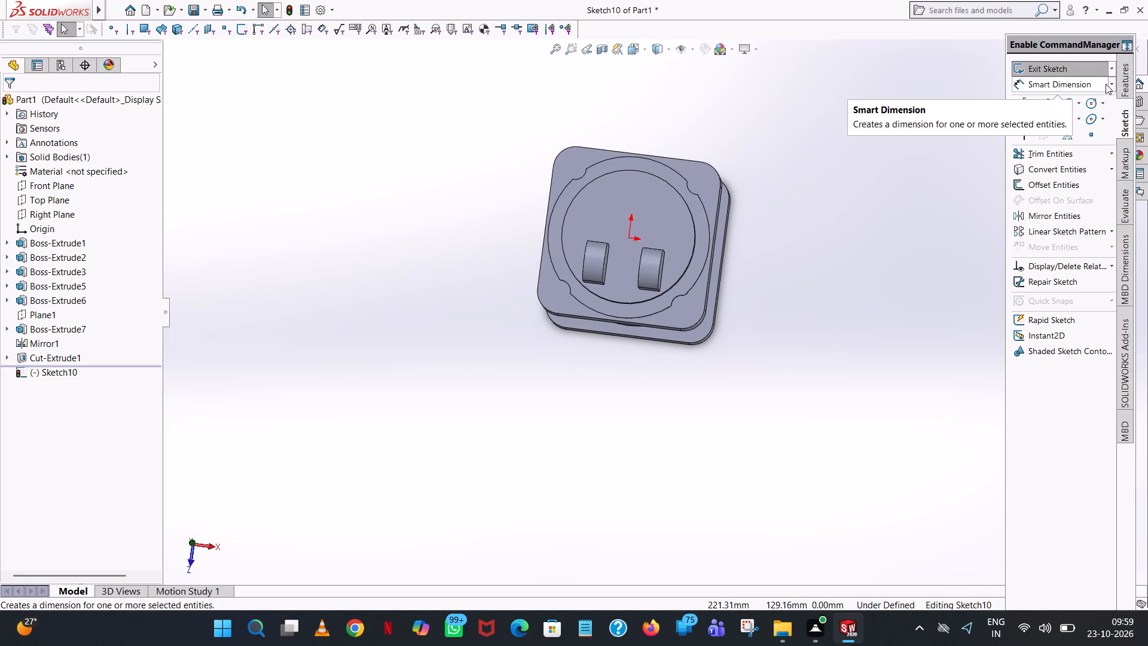
{"action": "left_click", "coordinate": [645, 47]}
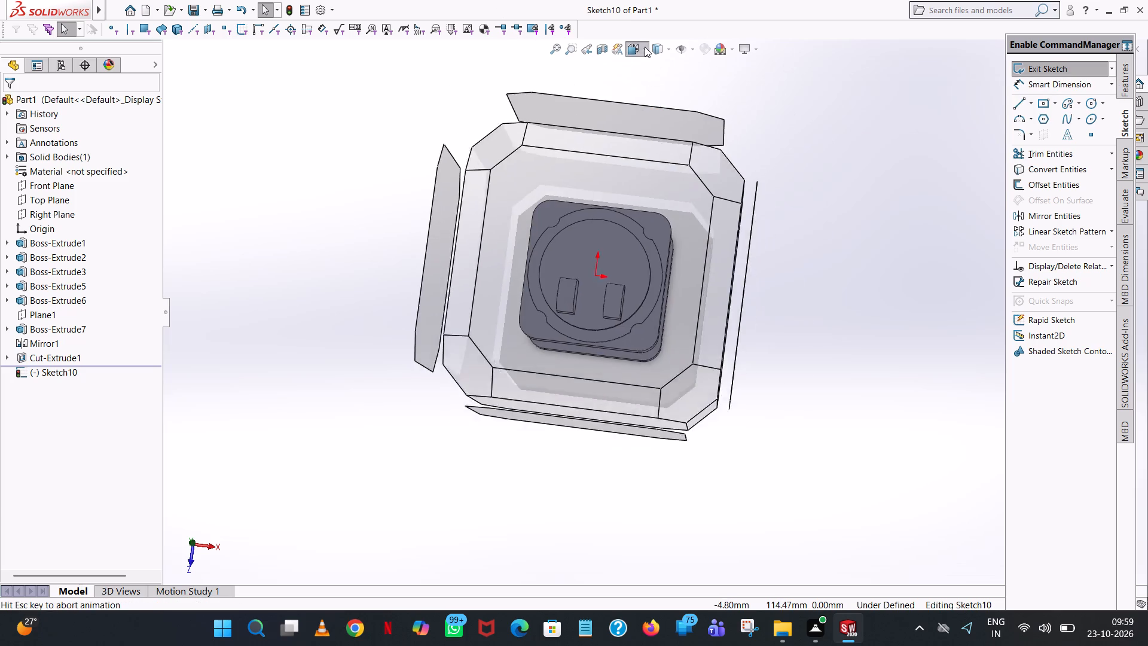
{"action": "left_click", "coordinate": [702, 121]}
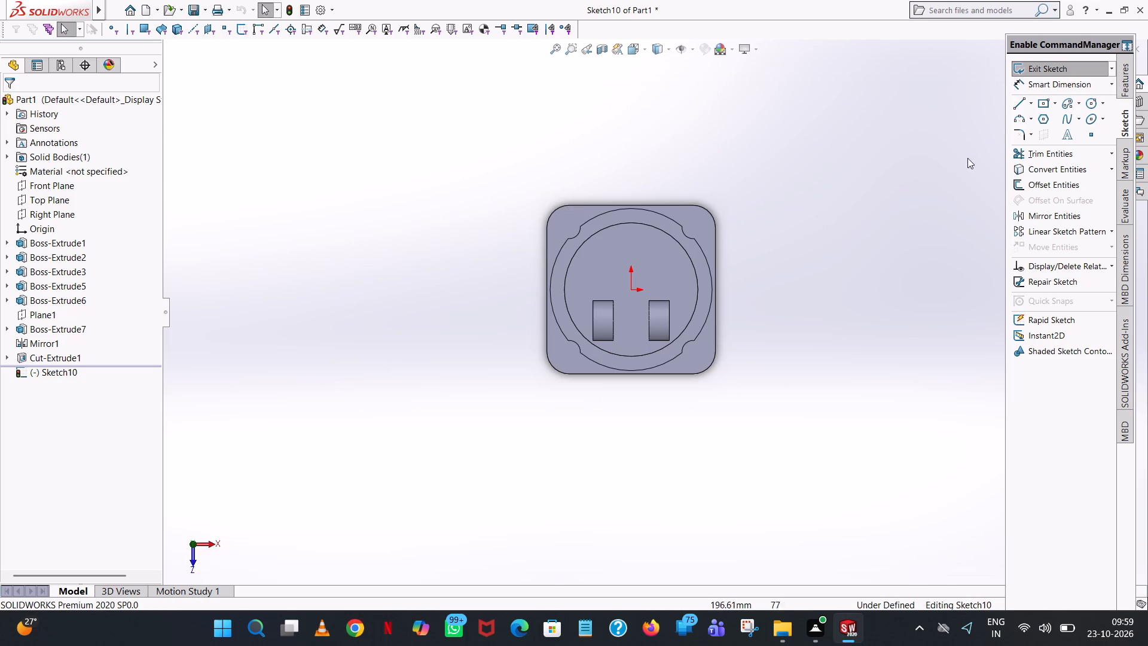
{"action": "left_click", "coordinate": [1094, 103]}
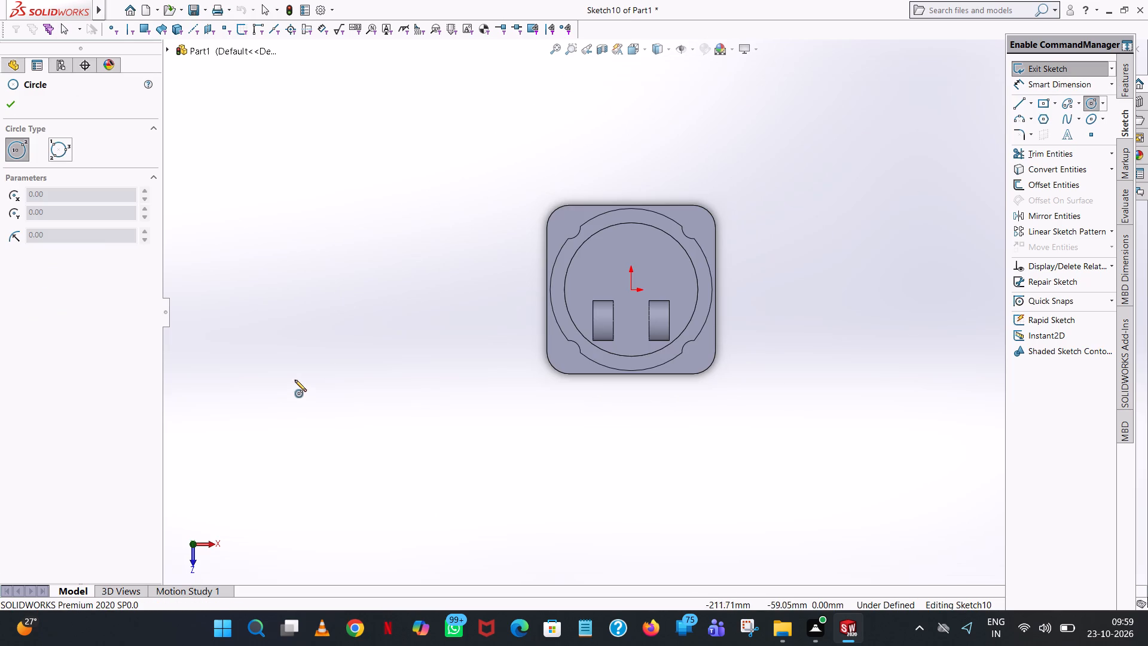
{"action": "scroll", "coordinate": [713, 250], "scroll_direction": "down", "scroll_amount": 2}
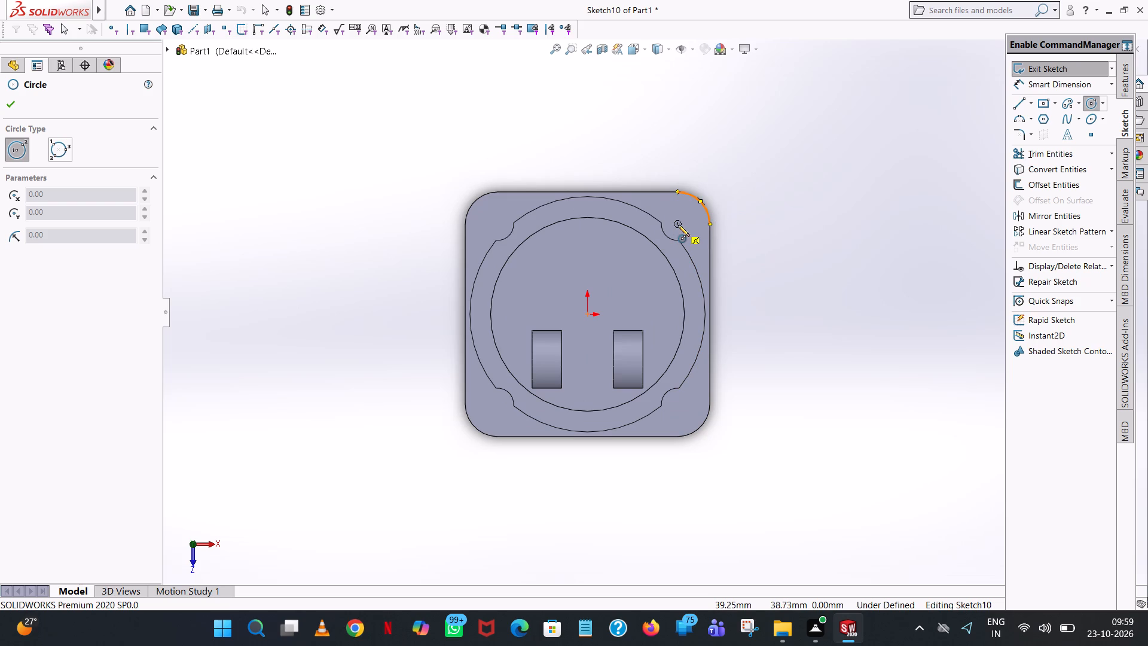
{"action": "left_click", "coordinate": [677, 224]}
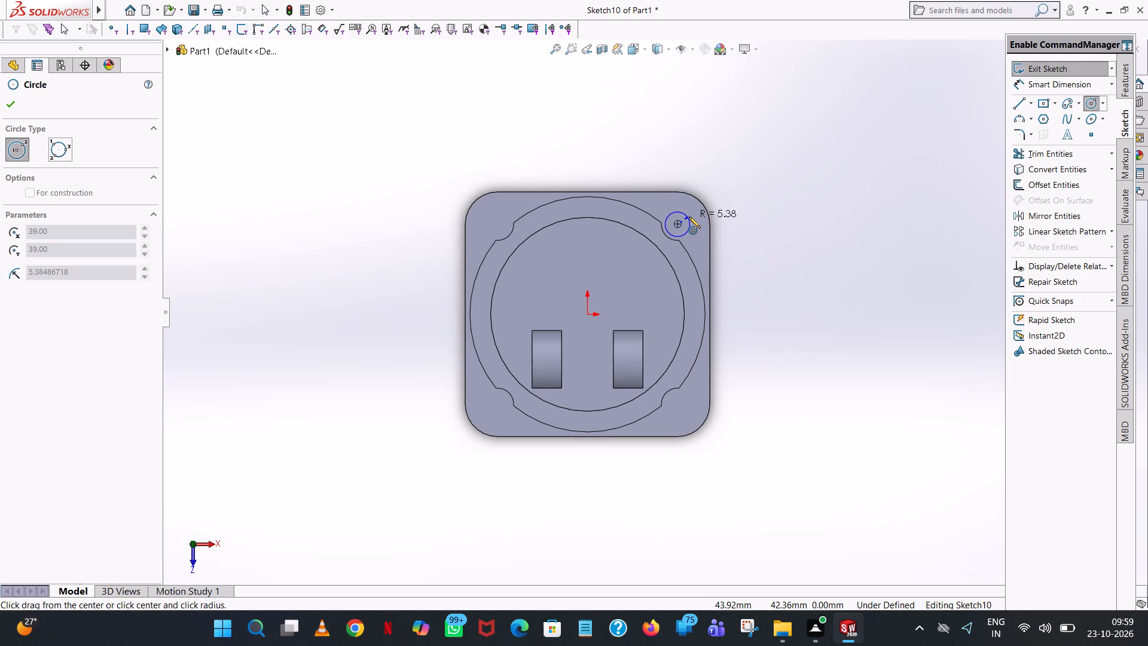
{"action": "left_click", "coordinate": [689, 217]}
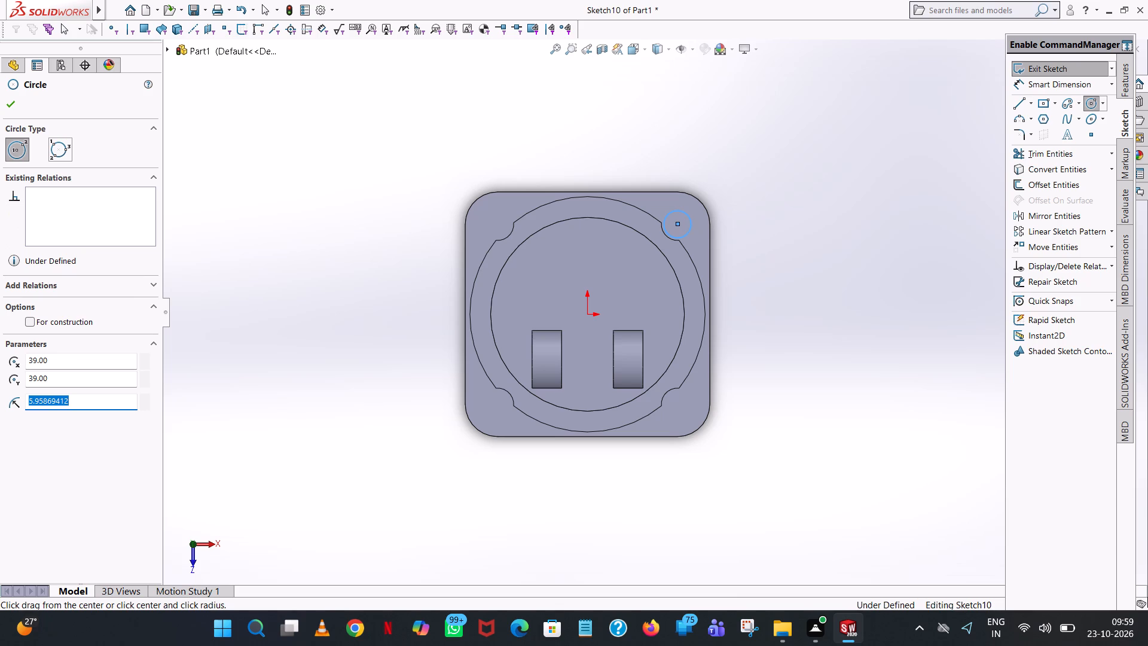
{"action": "key", "text": "5"}
{"action": "key", "text": "Return"}
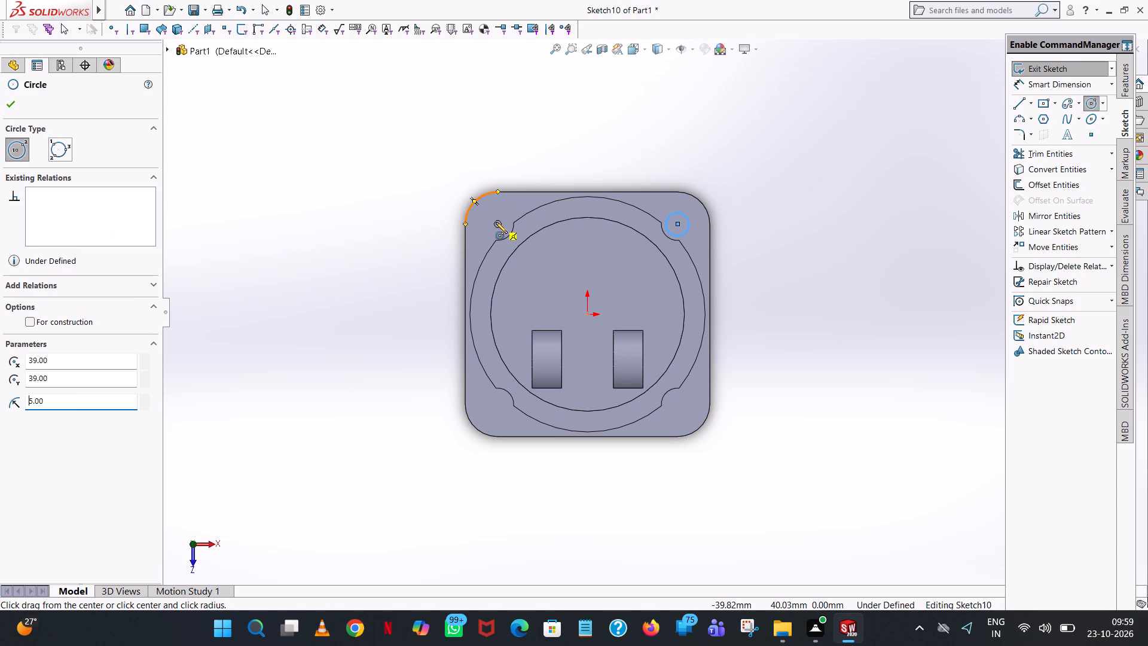
Draw 5 mm radius circles centred on the other three plate corner roundings, at -39, 39, at -39, -39 and at 39, -39.
{"action": "left_click", "coordinate": [496, 223]}
{"action": "left_click", "coordinate": [497, 210]}
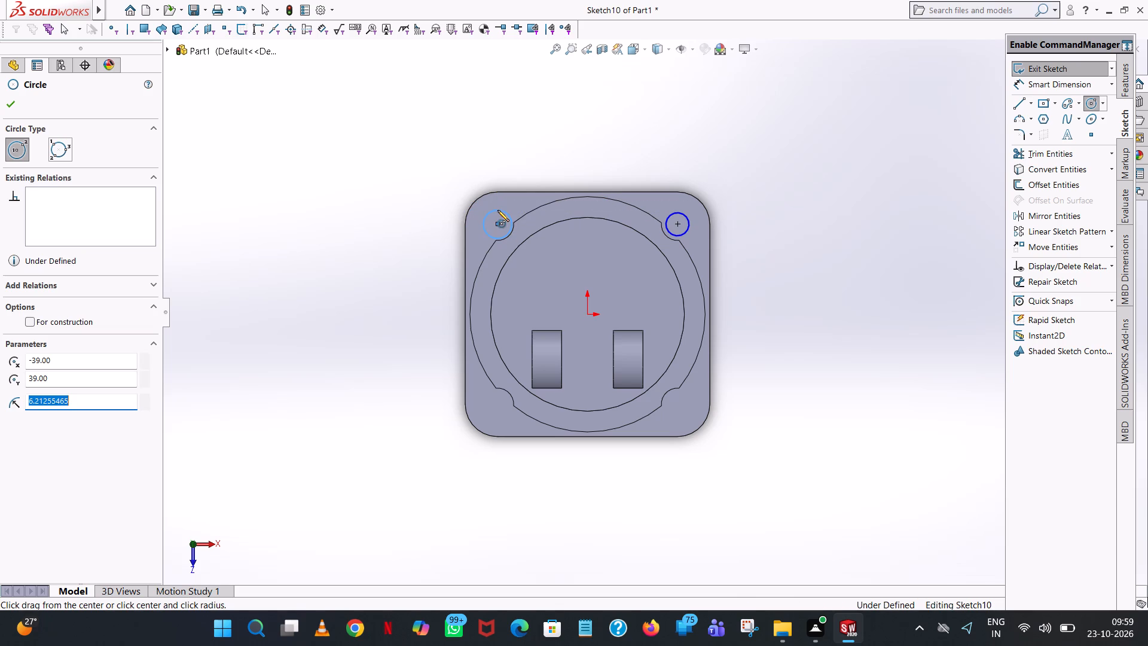
{"action": "key", "text": "5"}
{"action": "key", "text": "Return"}
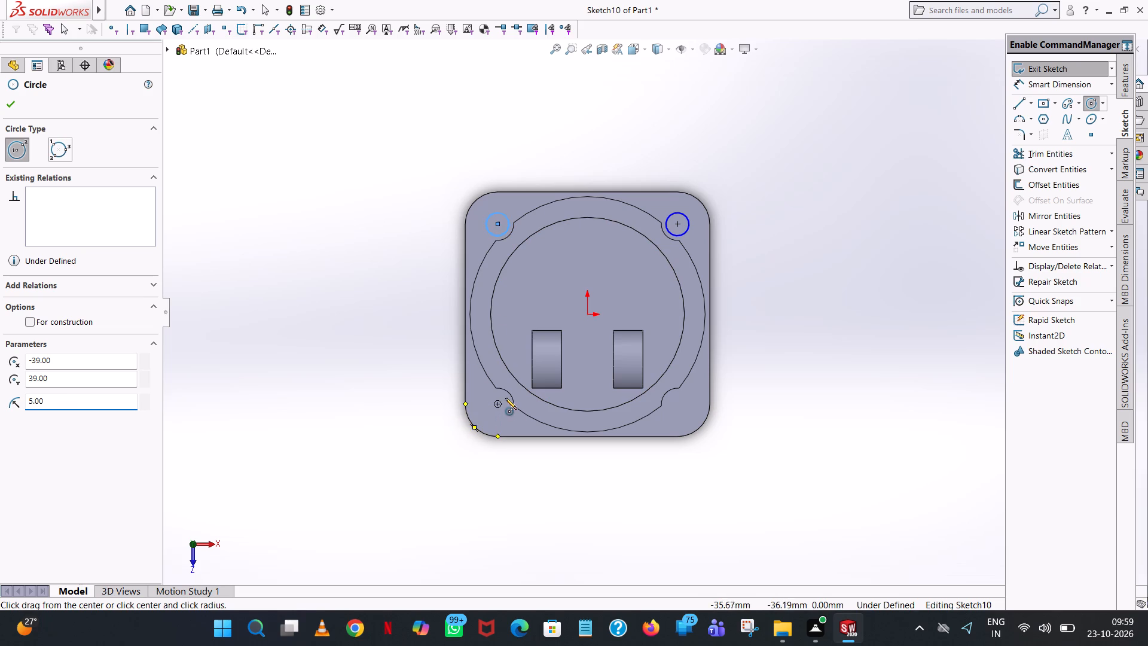
{"action": "left_click", "coordinate": [498, 403]}
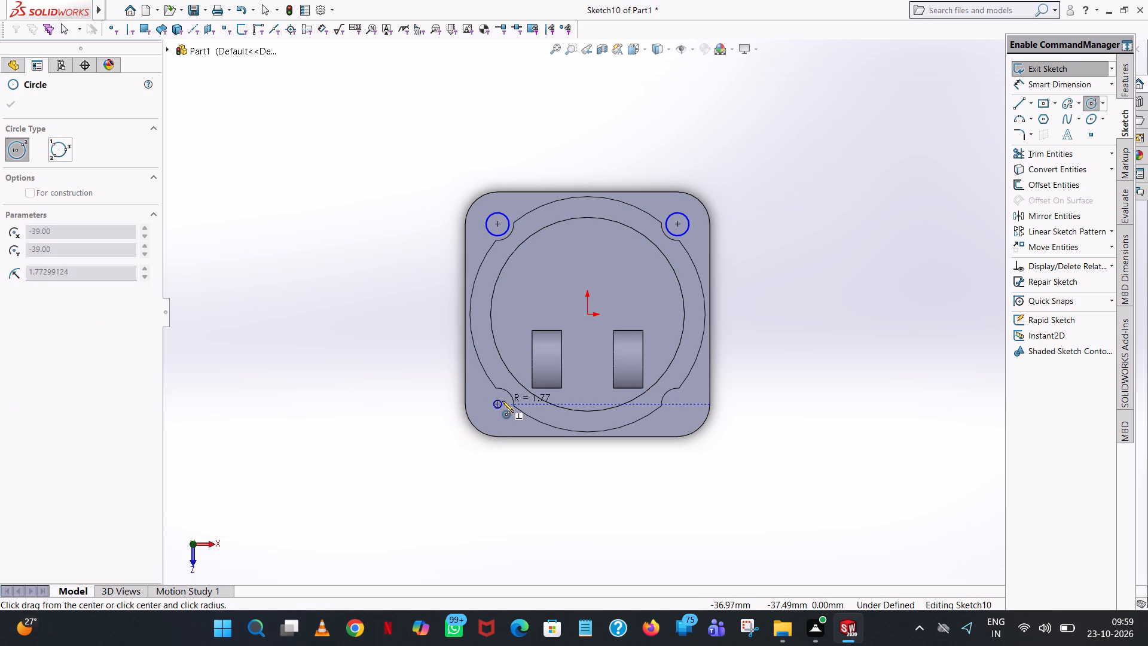
{"action": "left_click", "coordinate": [506, 399]}
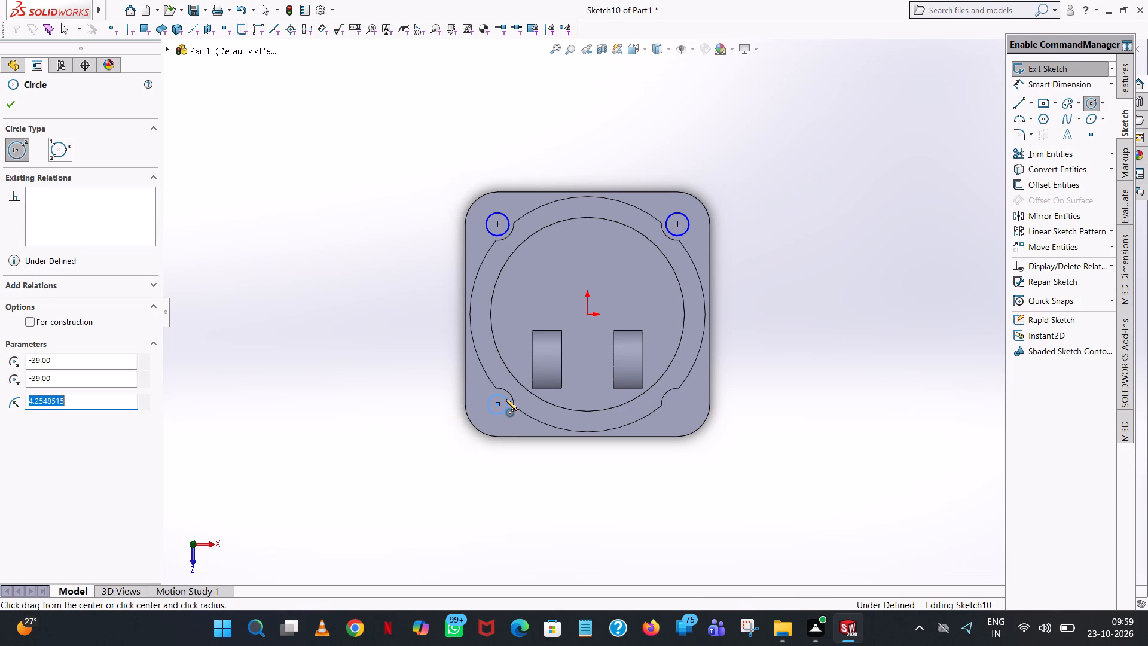
{"action": "key", "text": "5"}
{"action": "key", "text": "Return"}
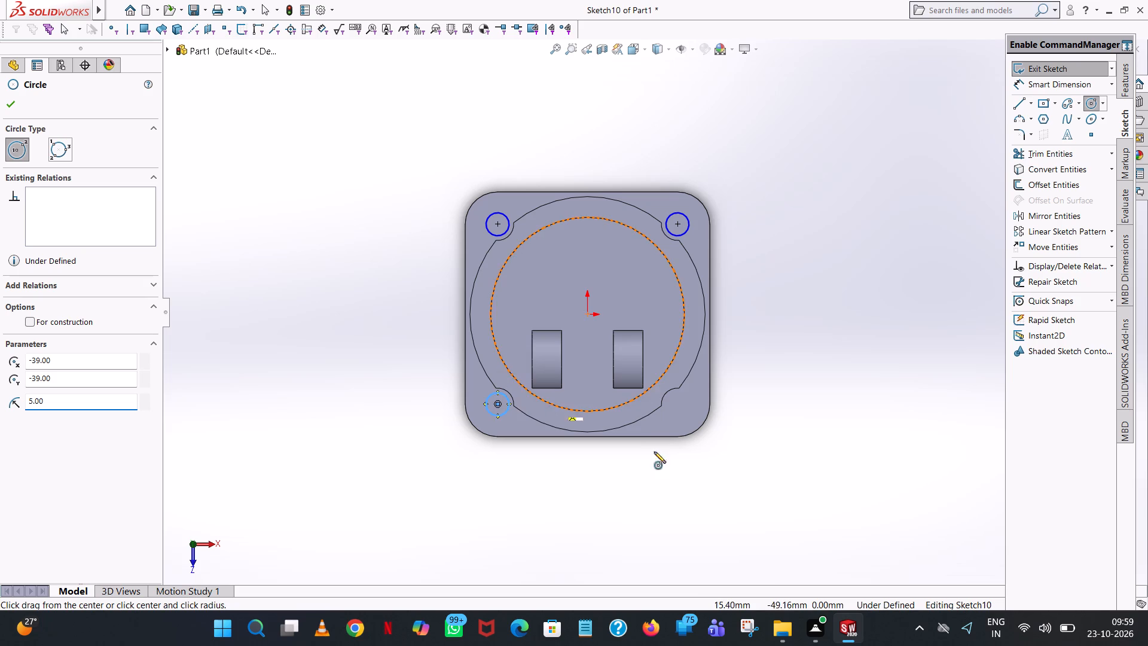
{"action": "left_click", "coordinate": [678, 404]}
{"action": "left_click", "coordinate": [689, 398]}
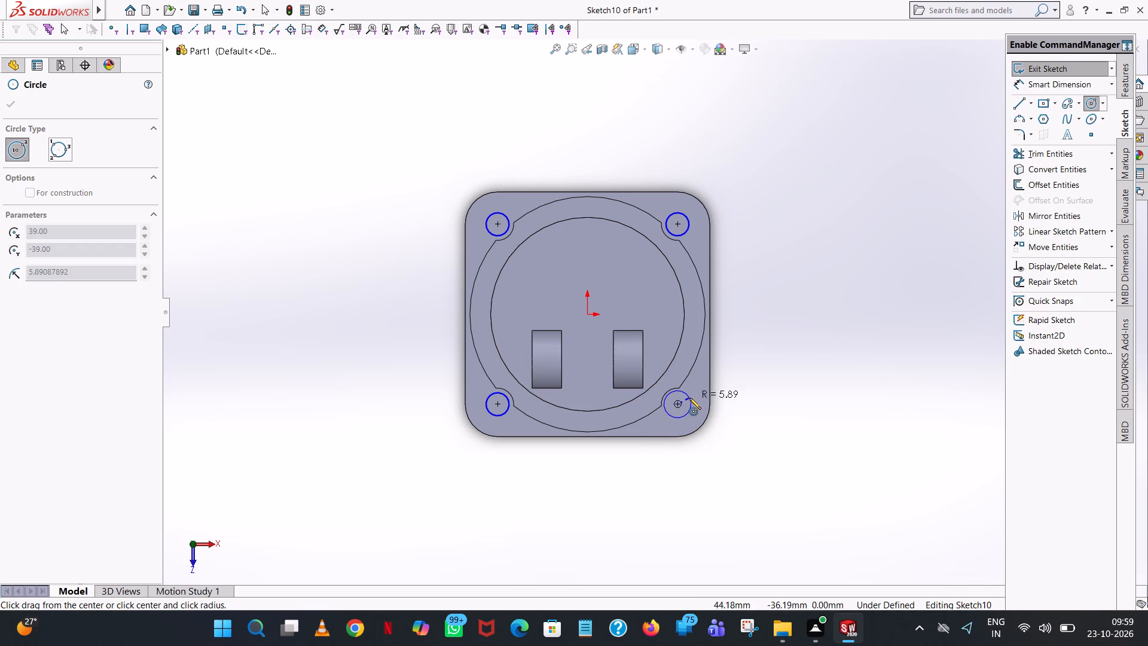
{"action": "key", "text": "5"}
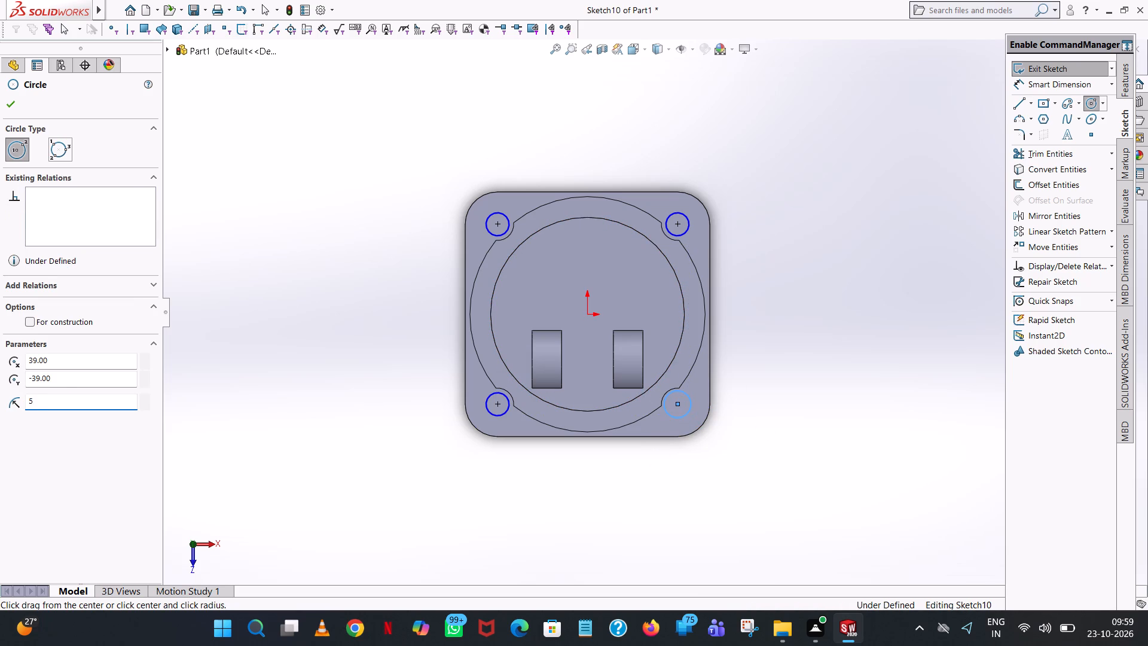
{"action": "key", "text": "Return"}
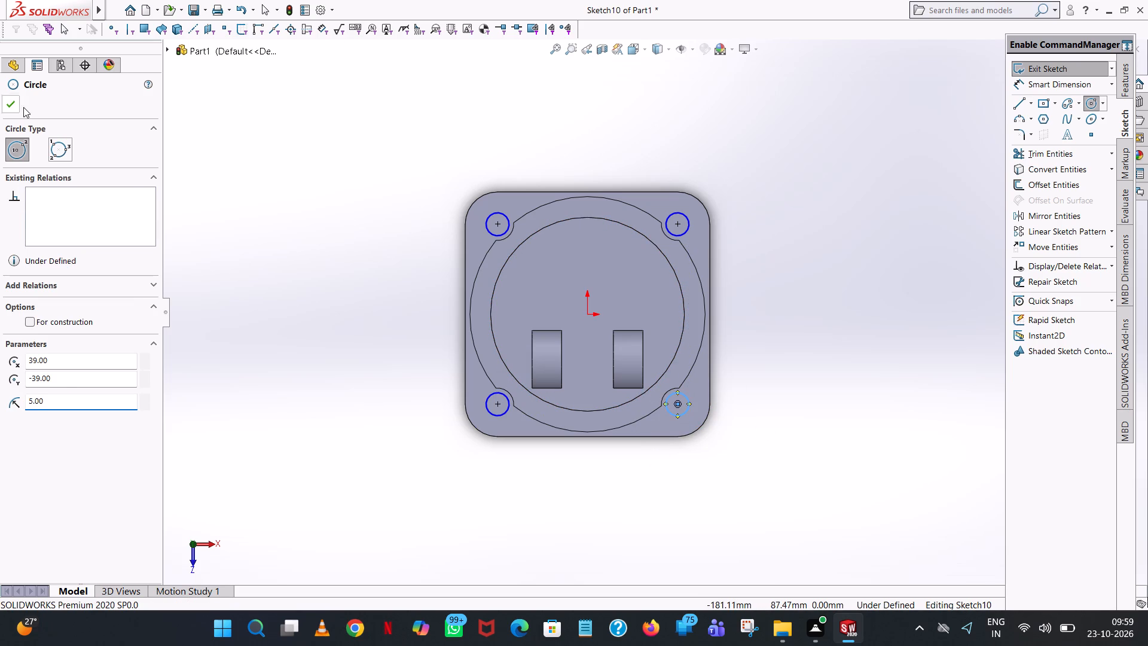
{"action": "left_click", "coordinate": [4, 99]}
{"action": "left_click", "coordinate": [401, 86]}
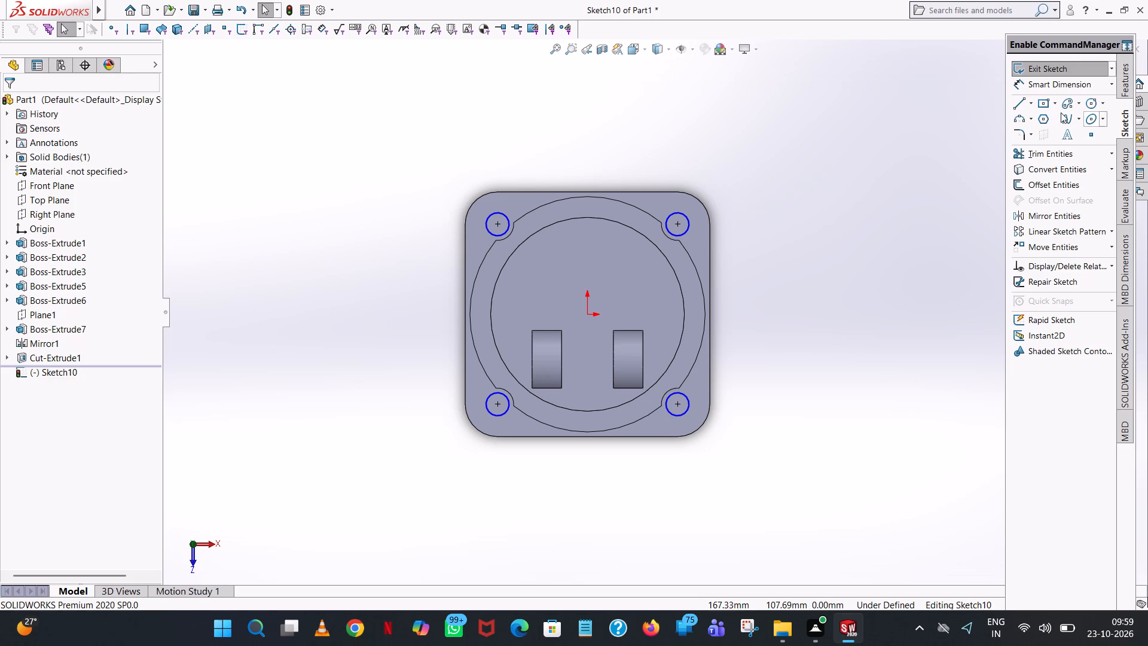
Place 10 mm diameter dimensions on the corner circles centred at -39, 39 and 39, 39.
{"action": "left_click", "coordinate": [1065, 83]}
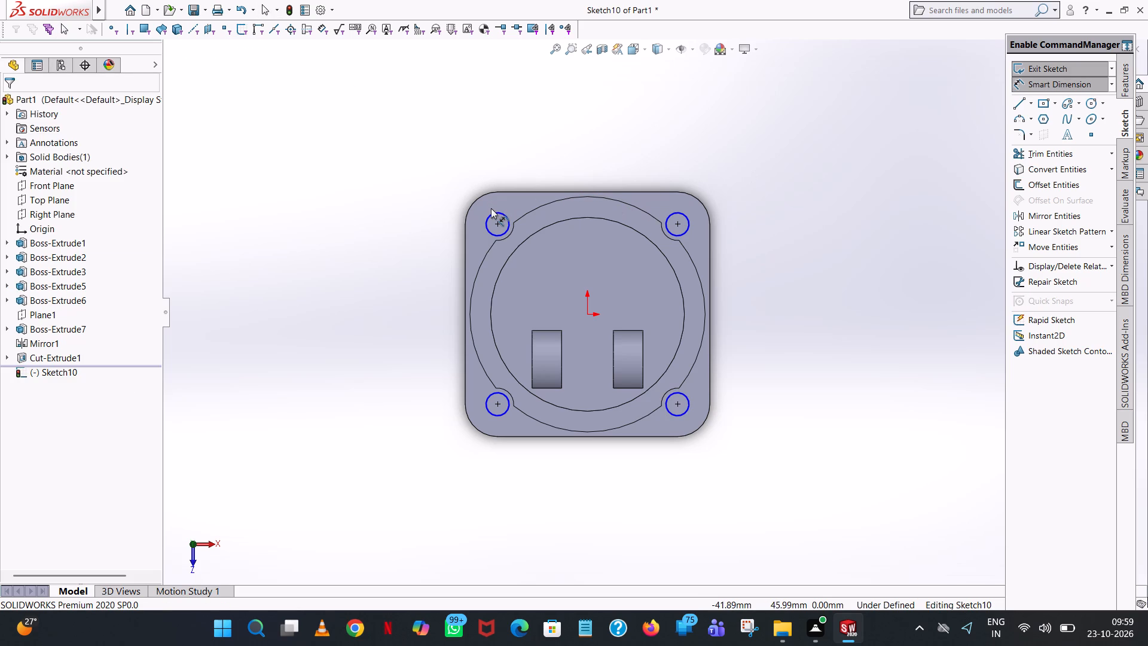
{"action": "left_click", "coordinate": [492, 211]}
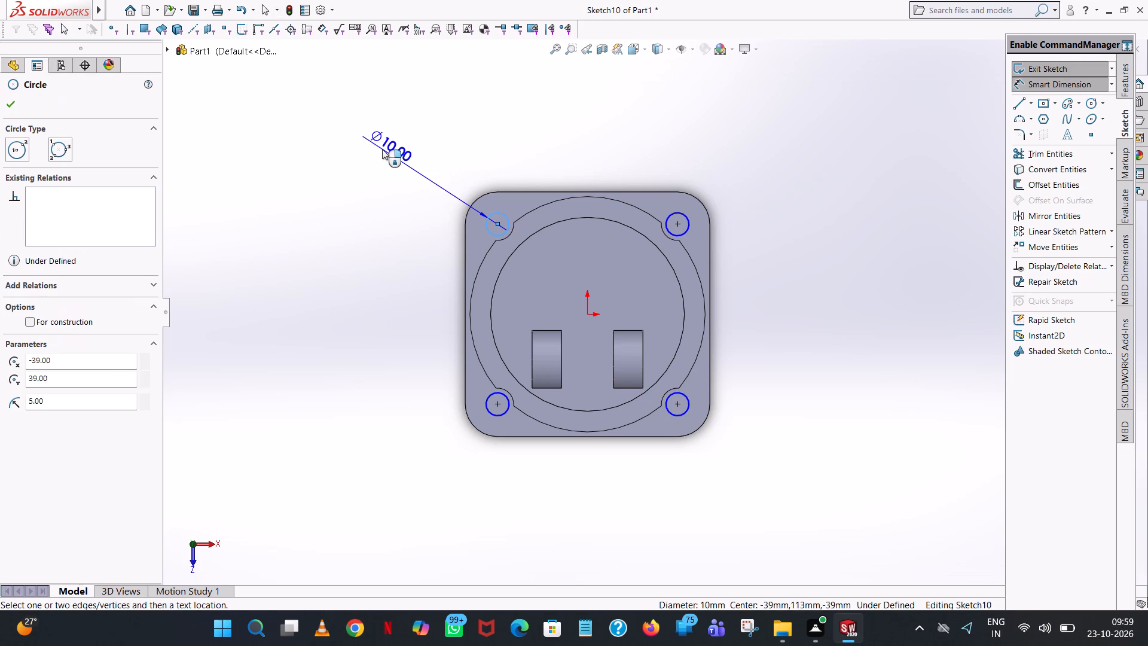
{"action": "left_click", "coordinate": [382, 149]}
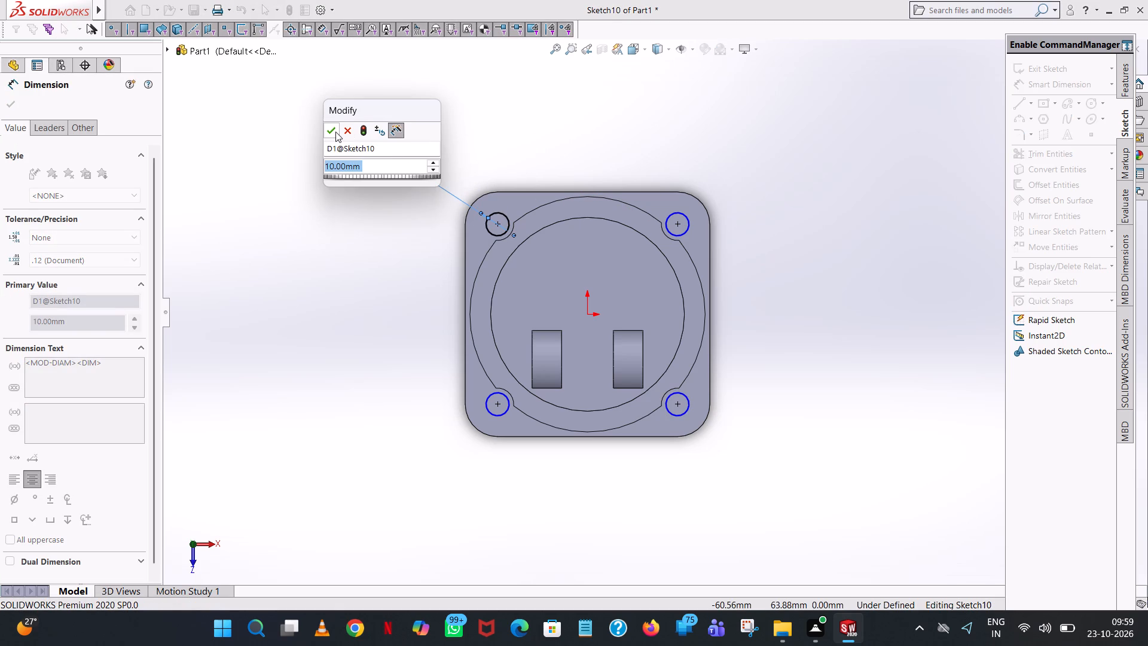
{"action": "left_click", "coordinate": [335, 132]}
{"action": "left_click", "coordinate": [667, 95]}
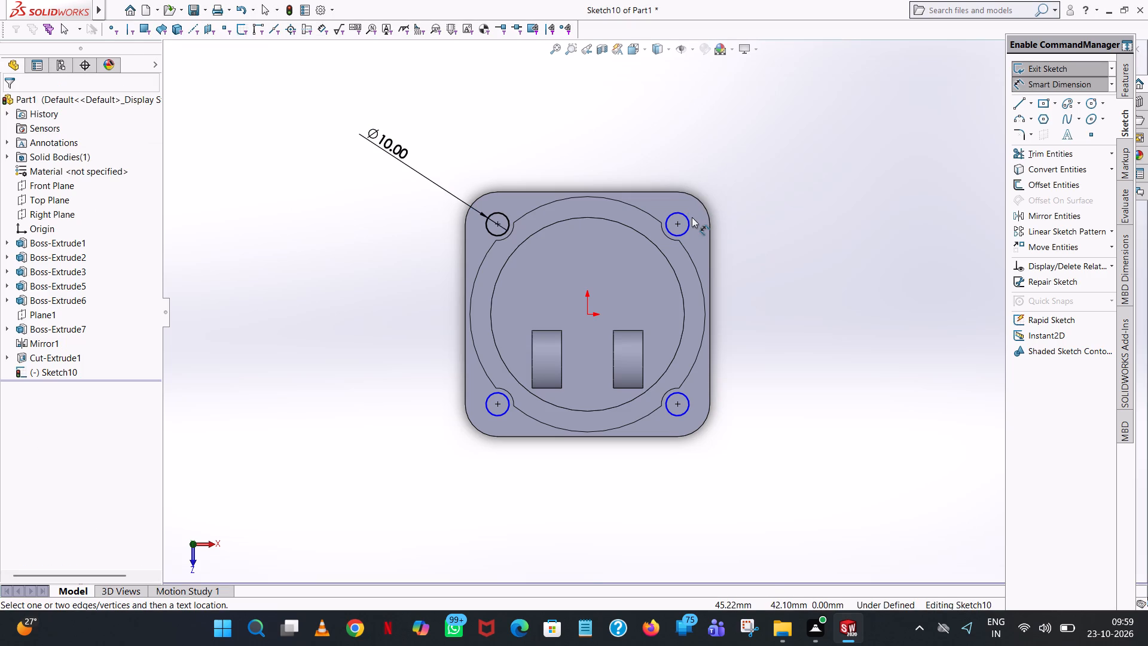
{"action": "left_click", "coordinate": [687, 220]}
{"action": "left_click", "coordinate": [777, 159]}
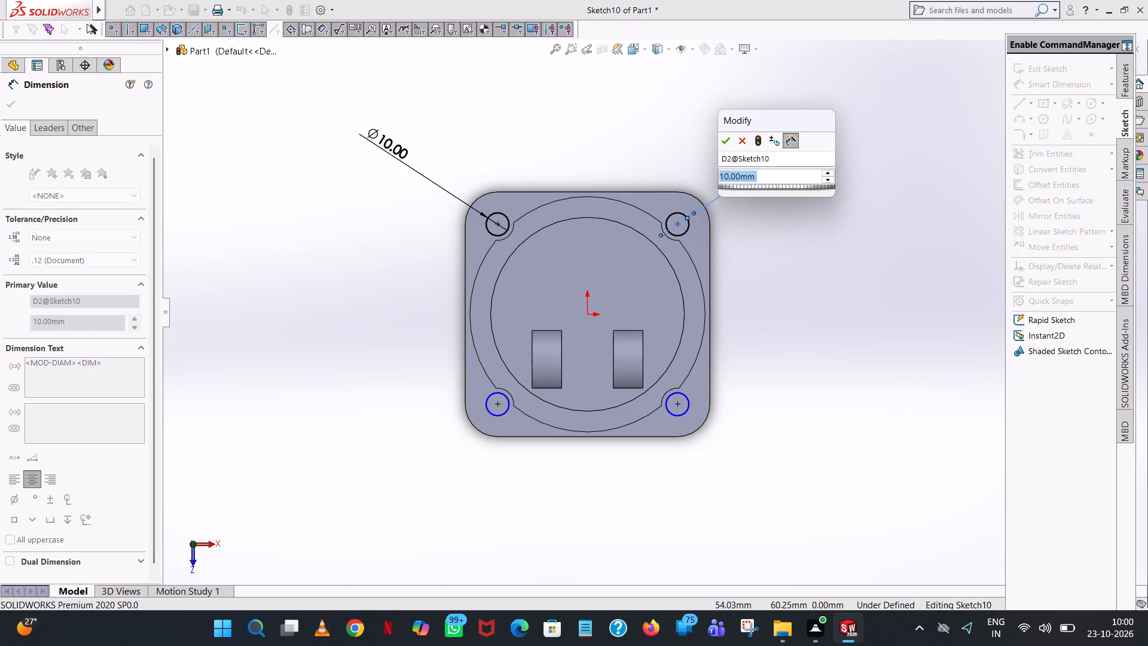
{"action": "left_click", "coordinate": [723, 142]}
{"action": "left_click", "coordinate": [676, 163]}
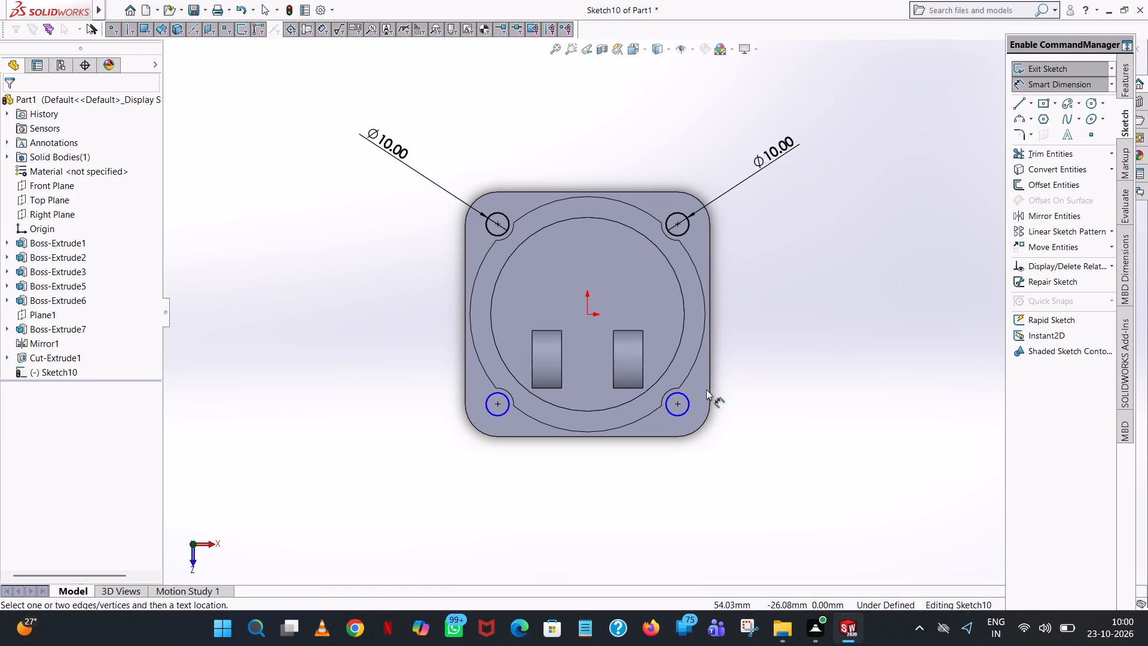
Place 10 mm diameter dimensions on the corner circles centred at 39, -39 and -39, -39.
{"action": "left_click", "coordinate": [696, 405]}
{"action": "left_click", "coordinate": [694, 407]}
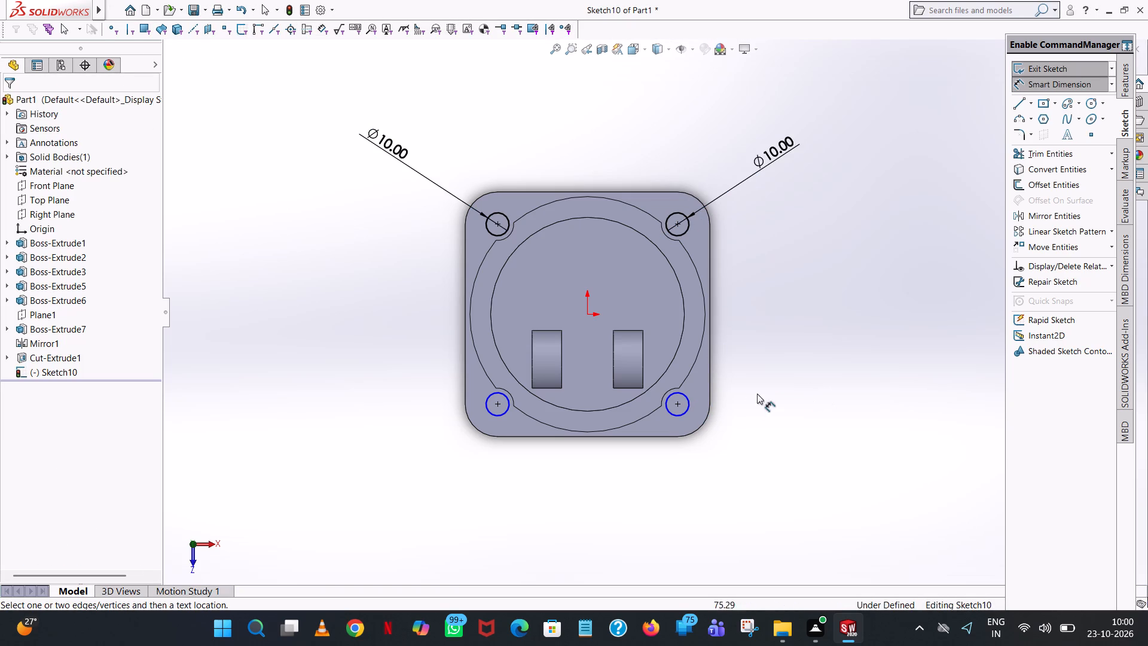
{"action": "left_click", "coordinate": [688, 405]}
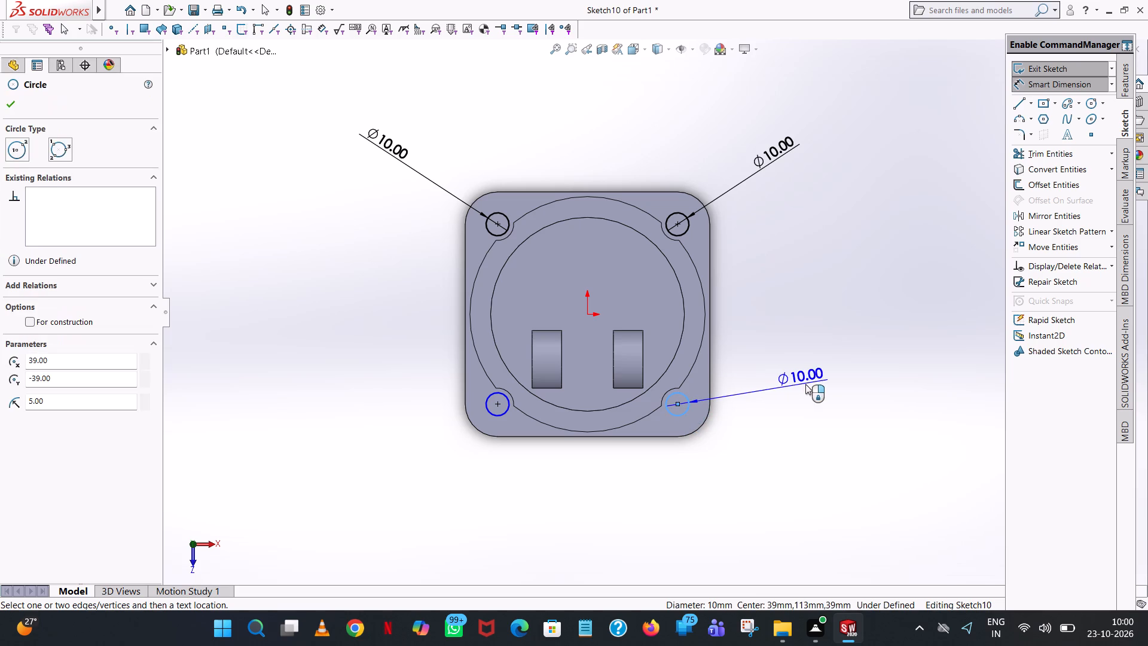
{"action": "left_click", "coordinate": [808, 384]}
{"action": "left_click", "coordinate": [761, 365]}
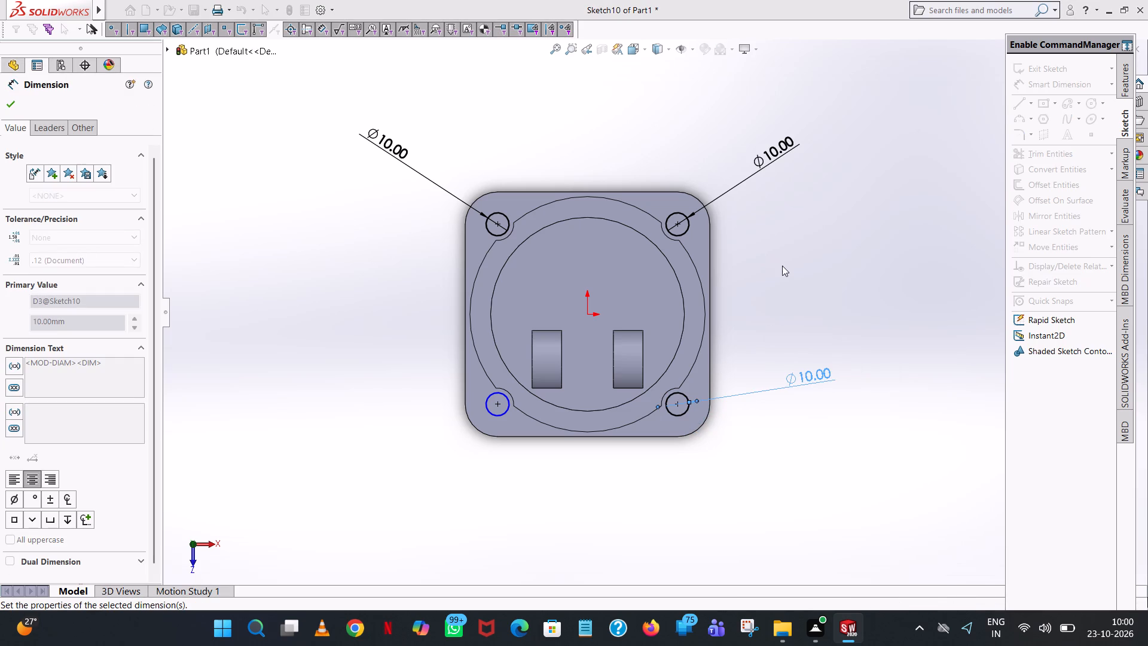
{"action": "left_click", "coordinate": [467, 280]}
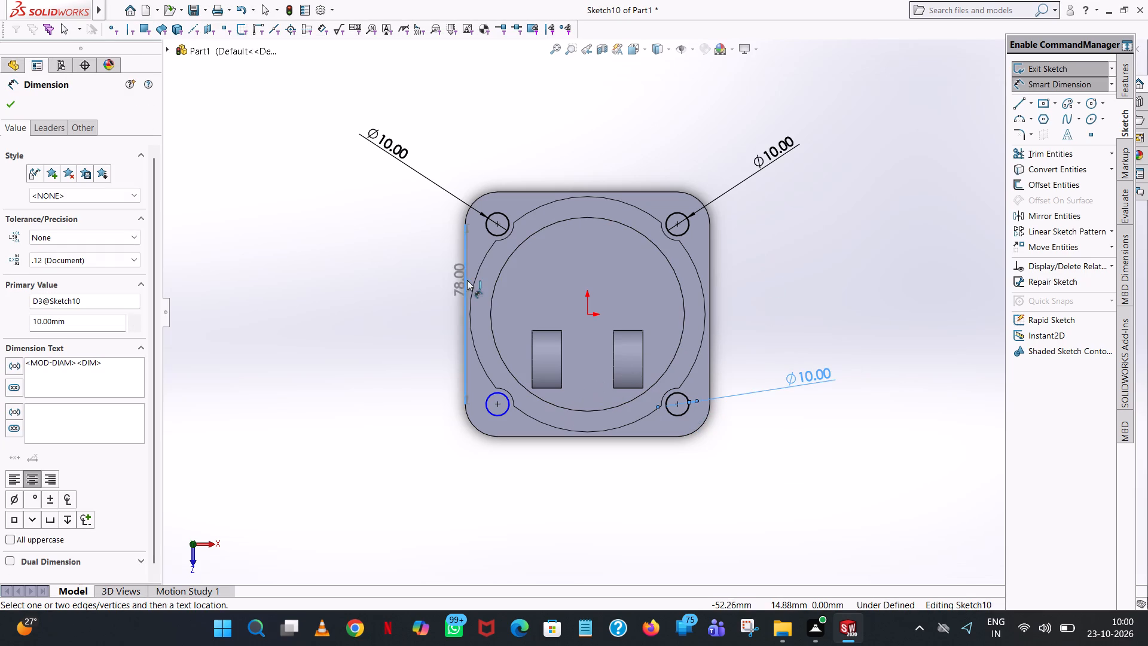
{"action": "left_click", "coordinate": [367, 334]}
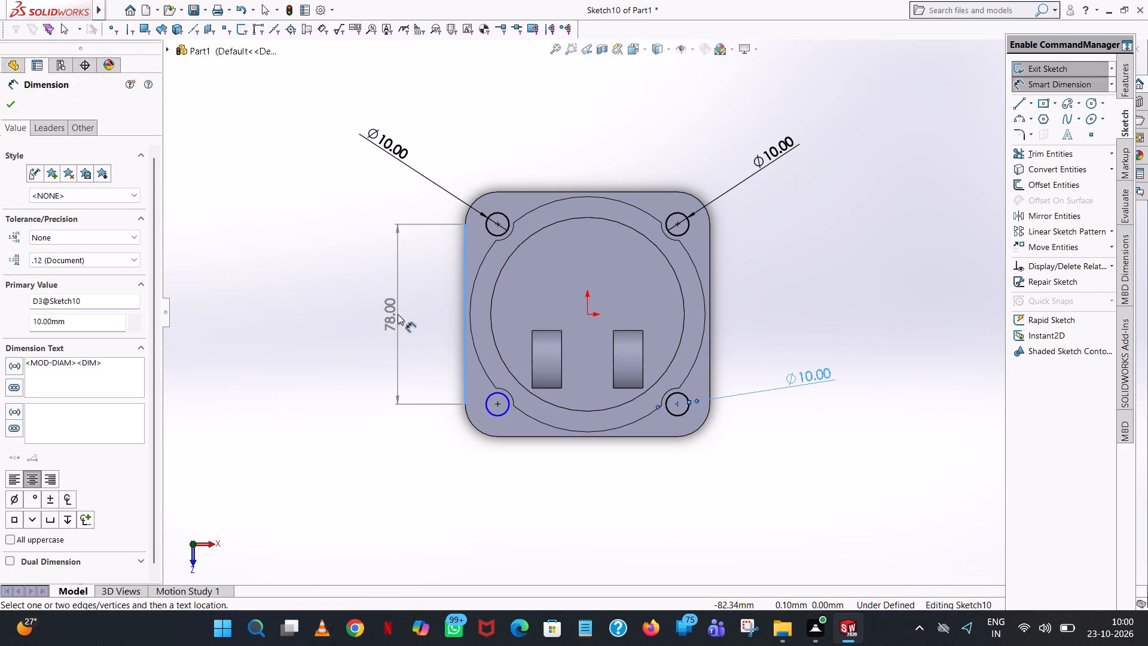
{"action": "key", "text": "Escape"}
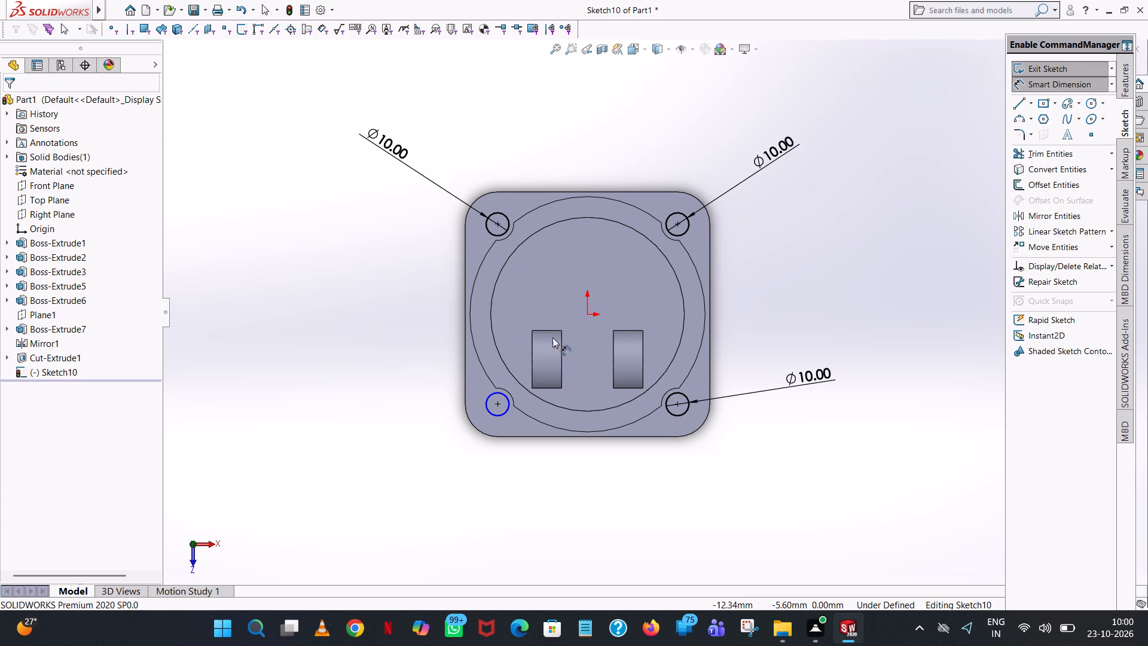
{"action": "left_click", "coordinate": [401, 358]}
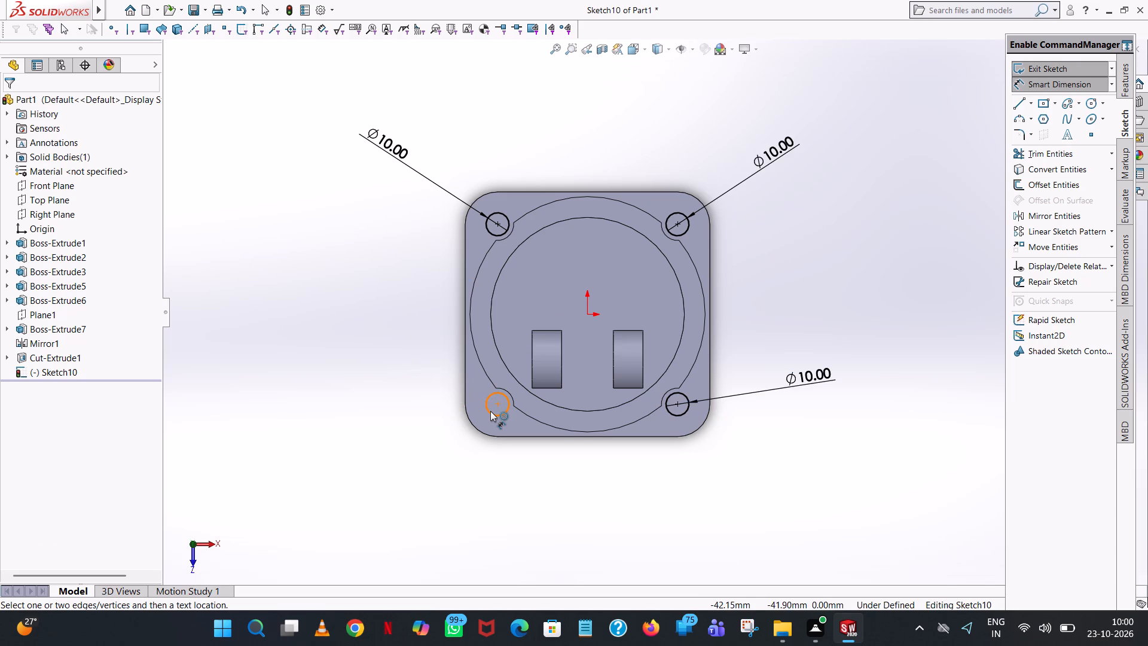
{"action": "left_click", "coordinate": [490, 411]}
{"action": "left_click", "coordinate": [329, 428]}
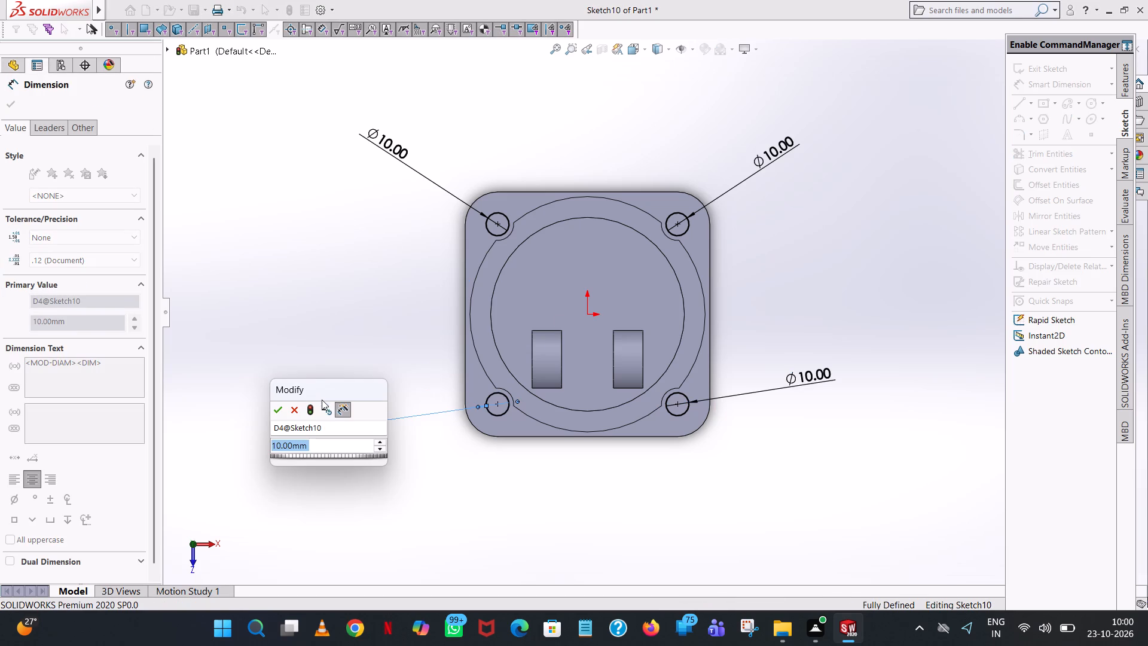
{"action": "left_click", "coordinate": [277, 404]}
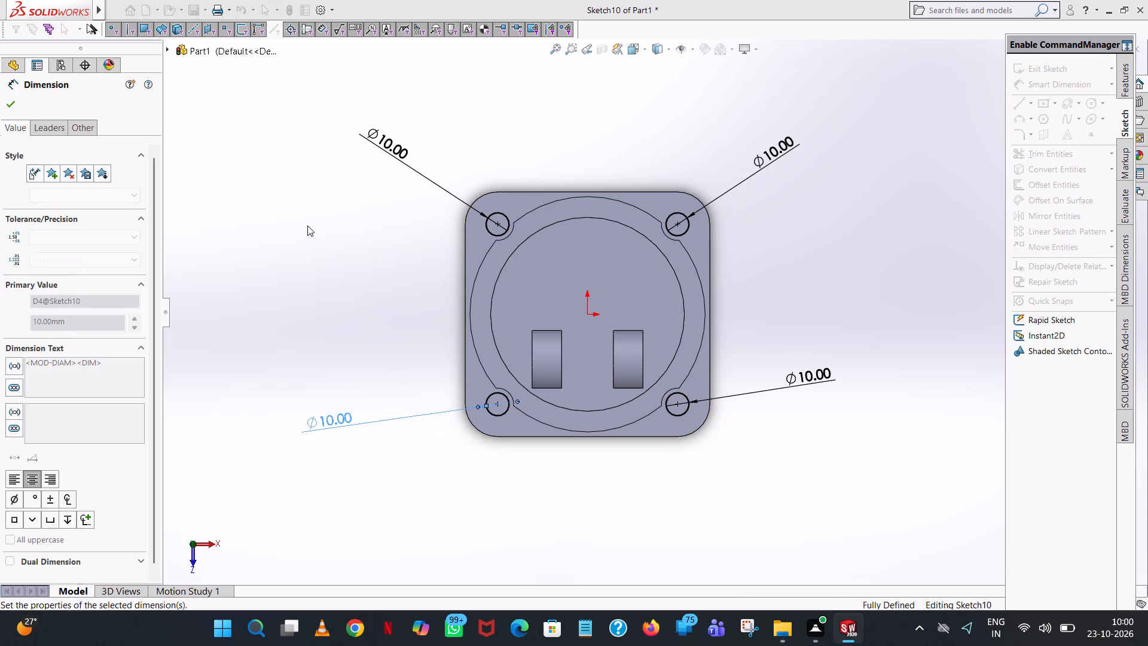
{"action": "left_click", "coordinate": [307, 224]}
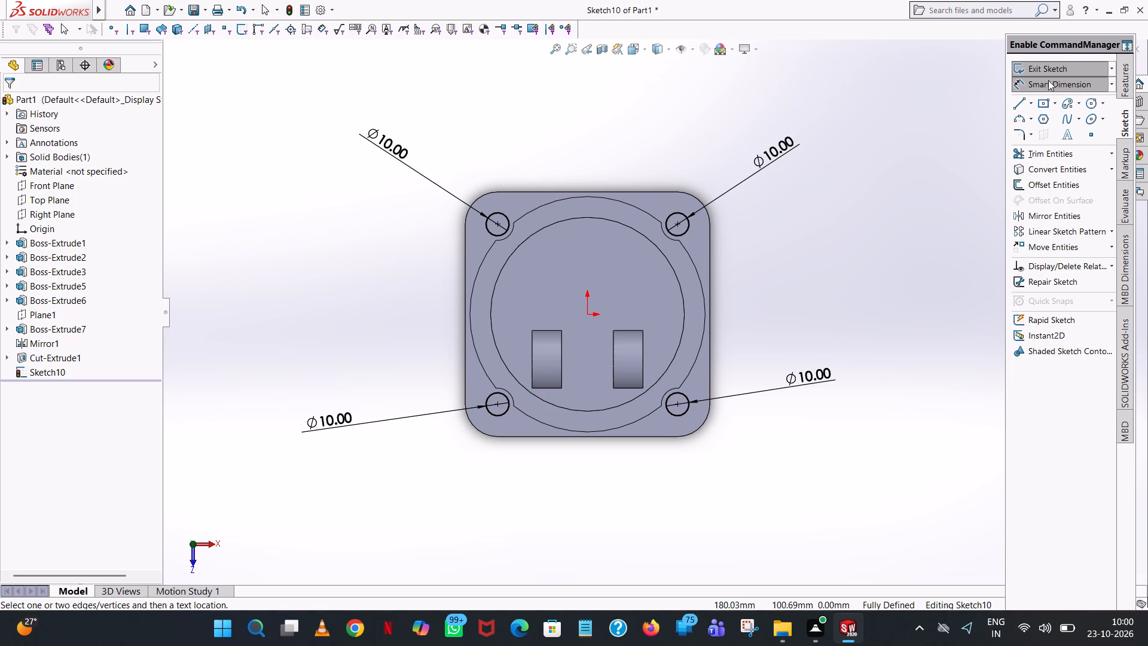
Cut-extrude the four 10 mm corner circles down through both plates to a blind depth of 167 mm.
{"action": "left_click", "coordinate": [1123, 77]}
{"action": "left_click", "coordinate": [1072, 144]}
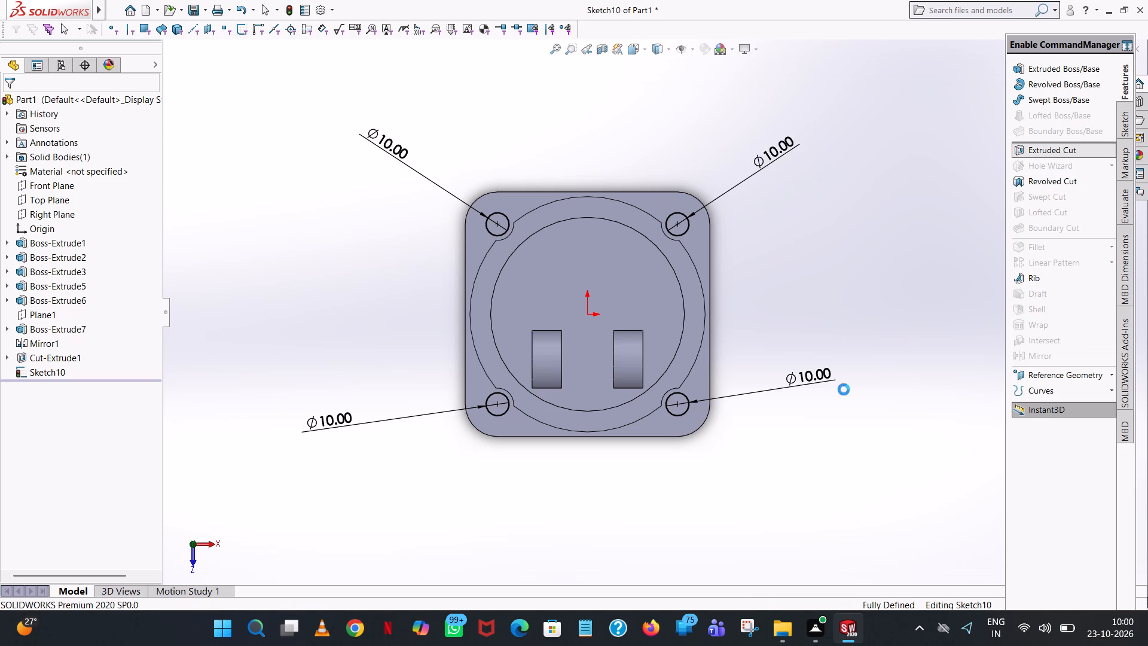
{"action": "scroll", "coordinate": [822, 395], "scroll_direction": "up", "scroll_amount": 1}
{"action": "middle_click_drag", "start_coordinate": [817, 394], "coordinate": [801, 95]}
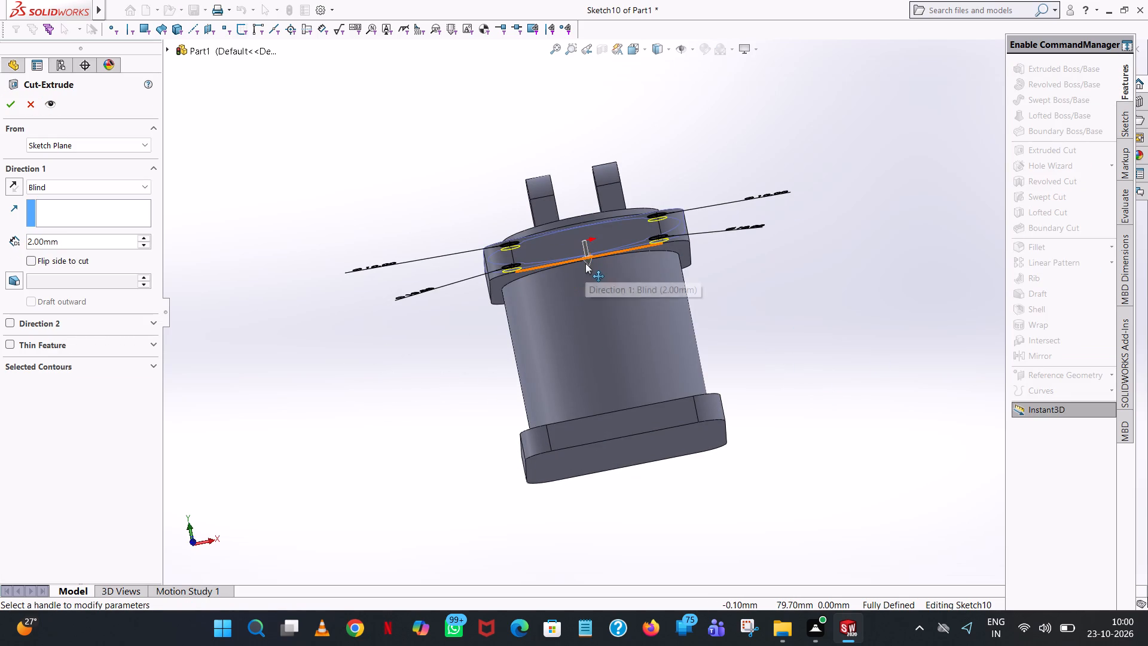
{"action": "left_click_drag", "start_coordinate": [586, 260], "coordinate": [640, 553]}
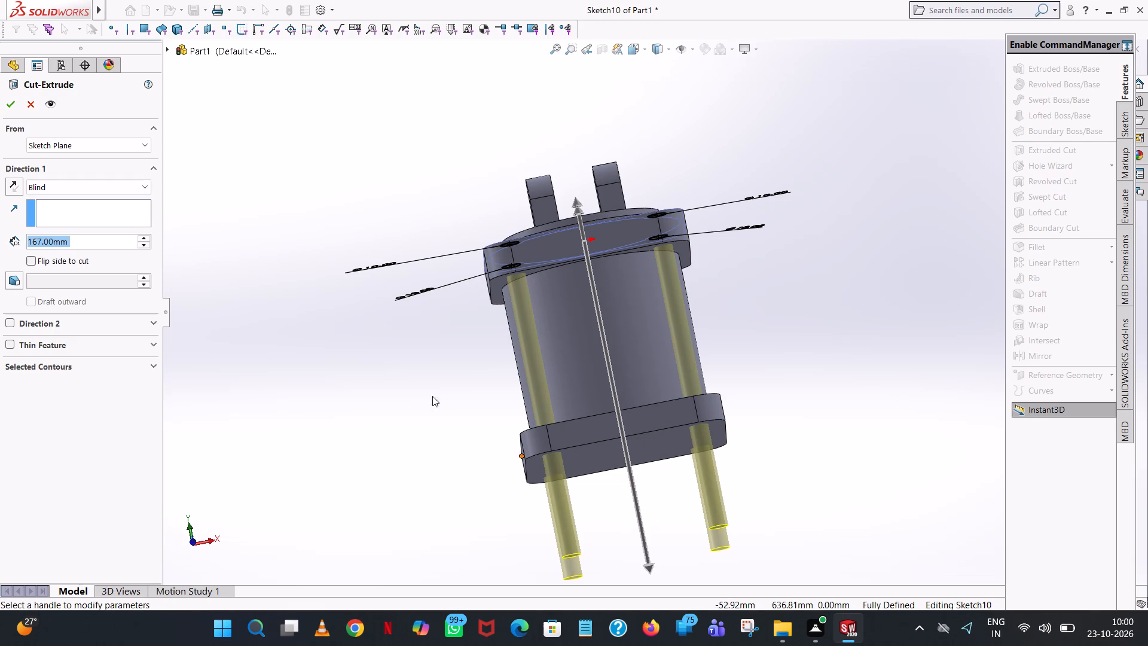
{"action": "left_click", "coordinate": [8, 96]}
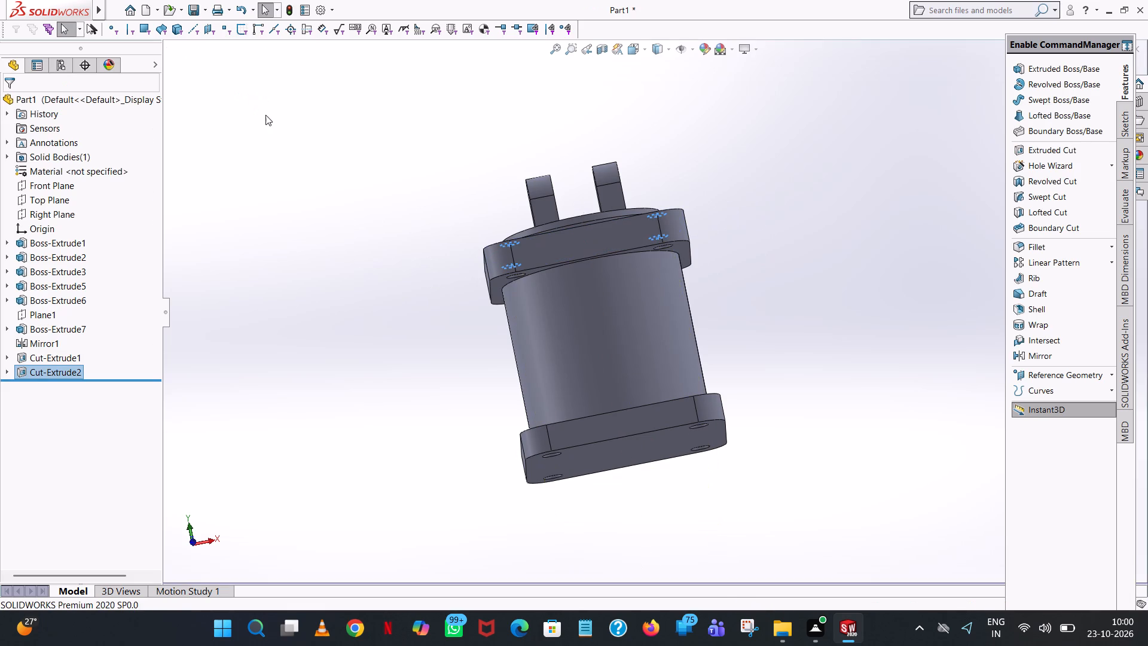
Examine the four corner holes through the upper and lower plates from several angles.
{"action": "left_click", "coordinate": [258, 145]}
{"action": "middle_click_drag", "start_coordinate": [239, 191], "coordinate": [262, 336]}
{"action": "middle_click_drag", "start_coordinate": [262, 338], "coordinate": [262, 371]}
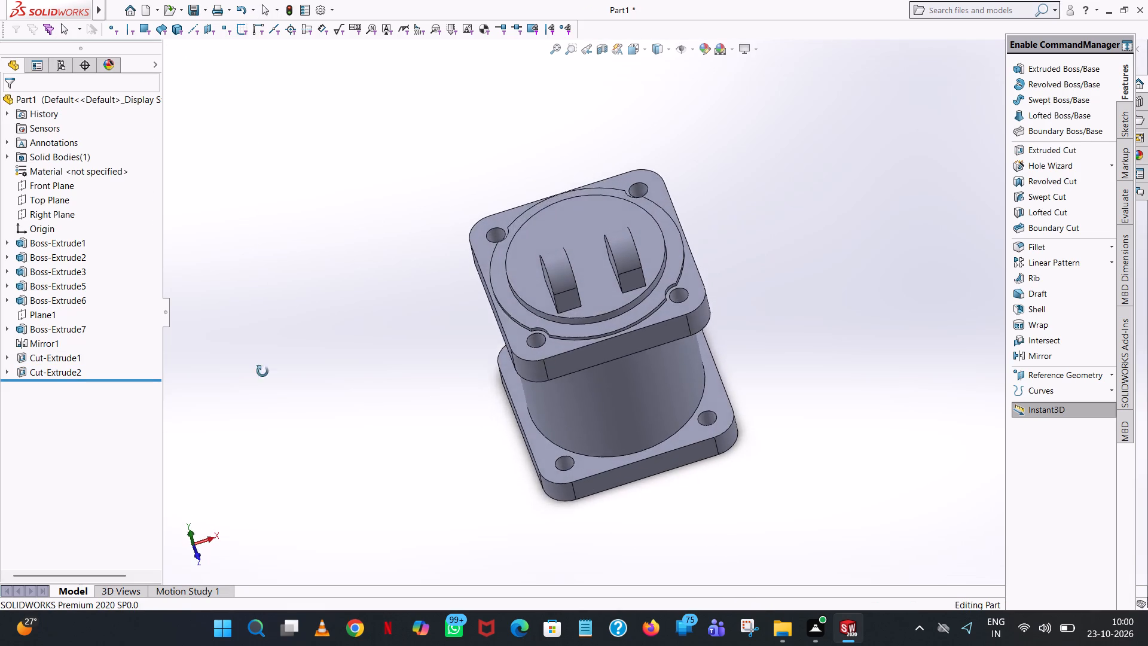
{"action": "middle_click_drag", "start_coordinate": [262, 371], "coordinate": [268, 474]}
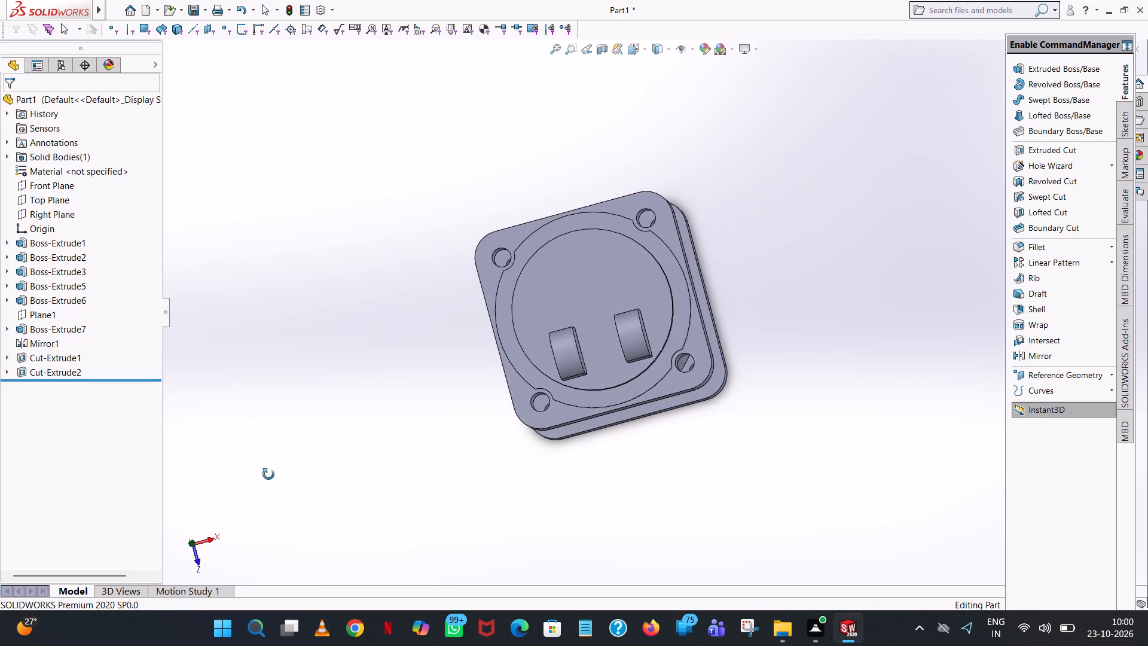
{"action": "middle_click_drag", "start_coordinate": [268, 474], "coordinate": [275, 482]}
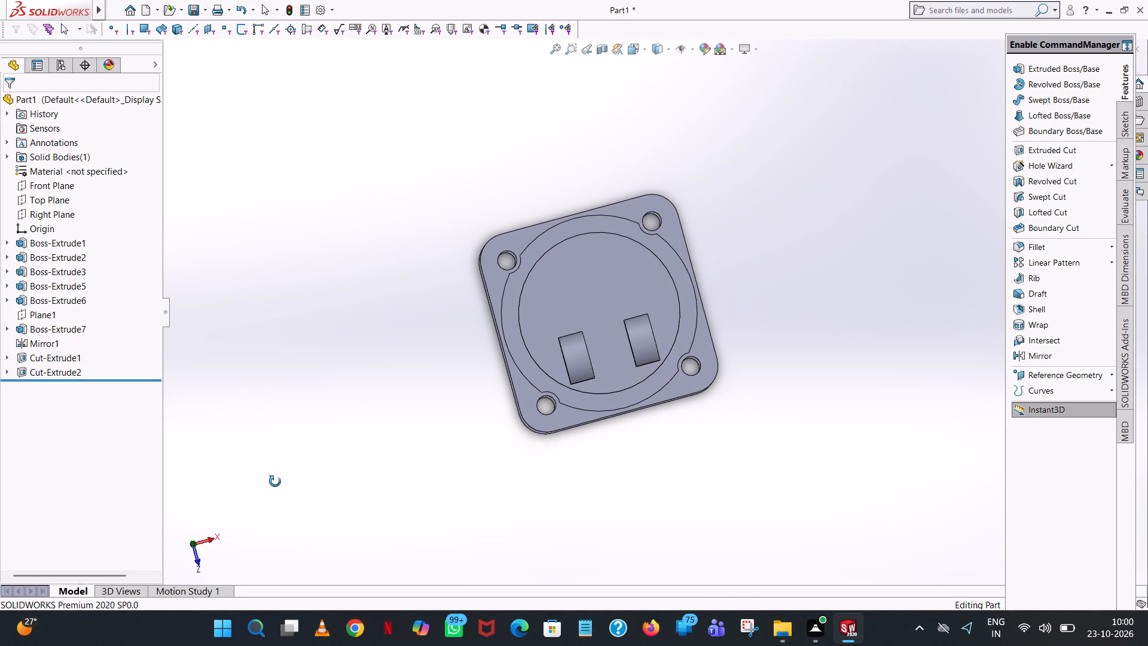
{"action": "middle_click_drag", "start_coordinate": [275, 482], "coordinate": [277, 473]}
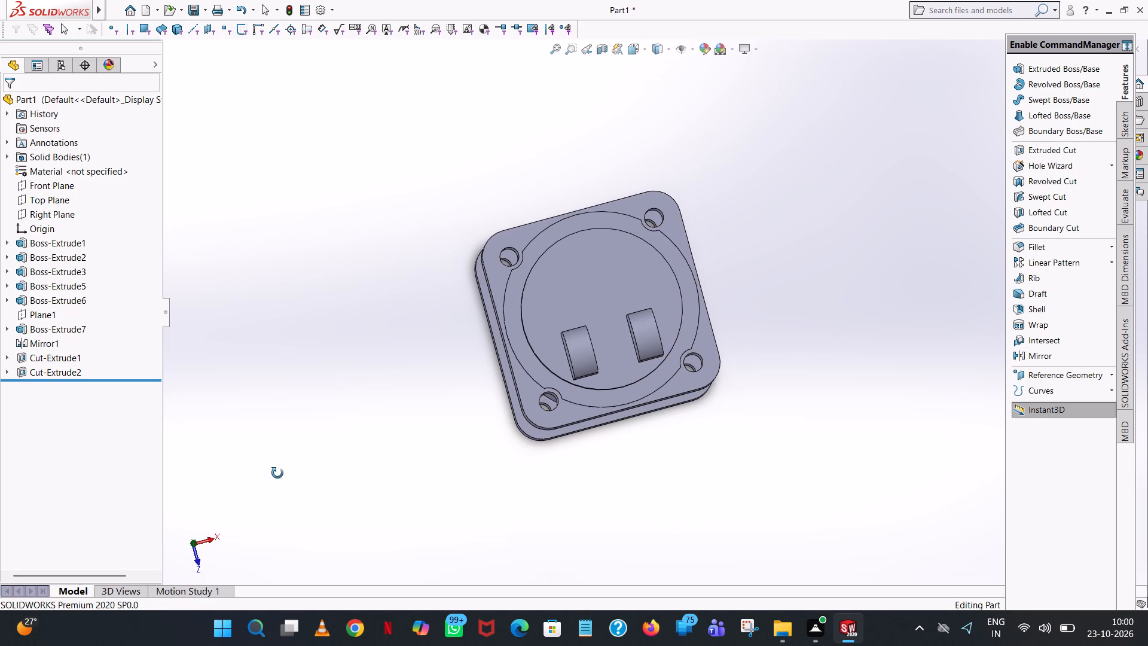
{"action": "middle_click_drag", "start_coordinate": [277, 473], "coordinate": [277, 472]}
{"action": "scroll", "coordinate": [277, 472], "scroll_direction": "up", "scroll_amount": 1}
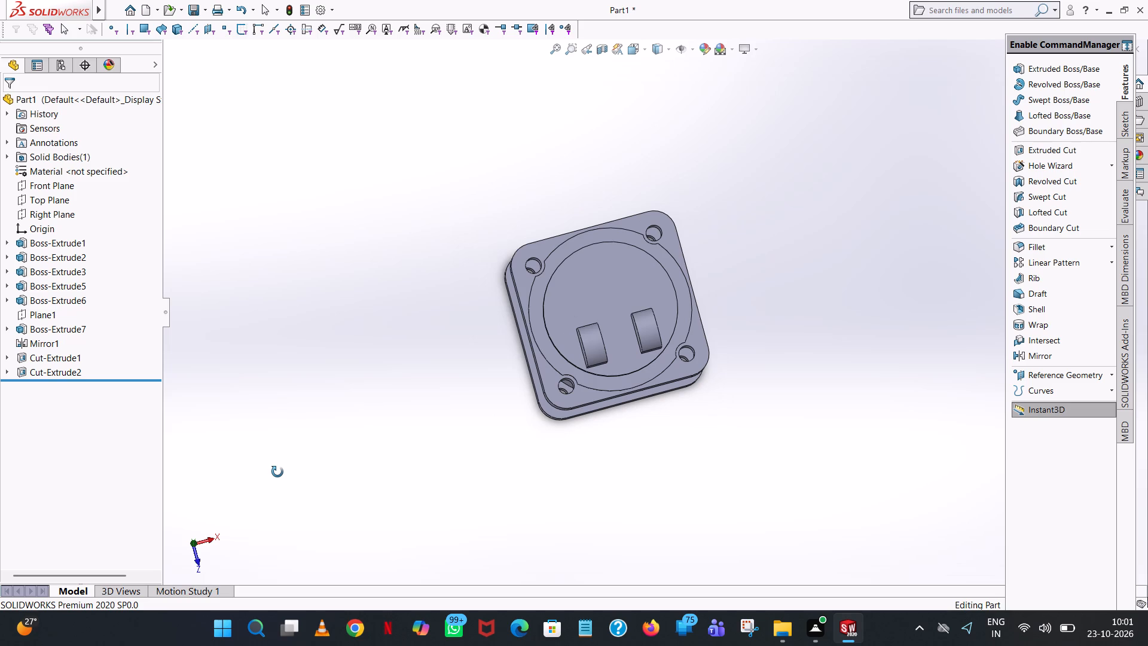
{"action": "middle_click_drag", "start_coordinate": [277, 472], "coordinate": [280, 464]}
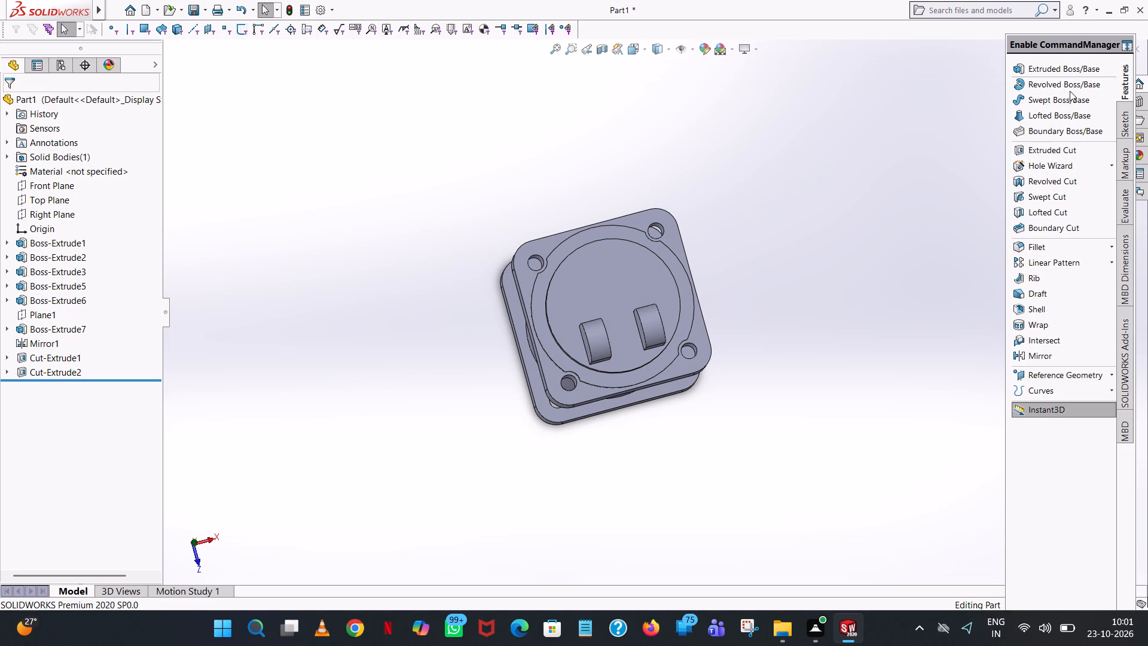
Start an Extruded Cut sketch on the round top boss's face and draw a circle of about 13.25 mm radius centred on the origin.
{"action": "left_click", "coordinate": [1077, 145]}
{"action": "left_click", "coordinate": [621, 307]}
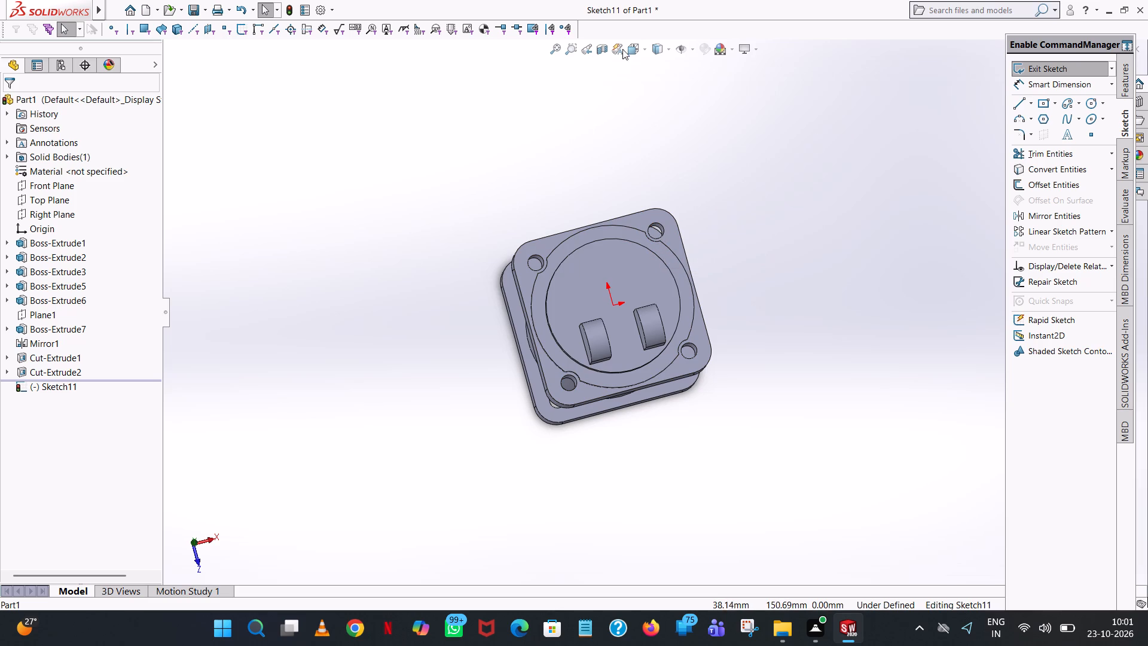
{"action": "left_click", "coordinate": [648, 44]}
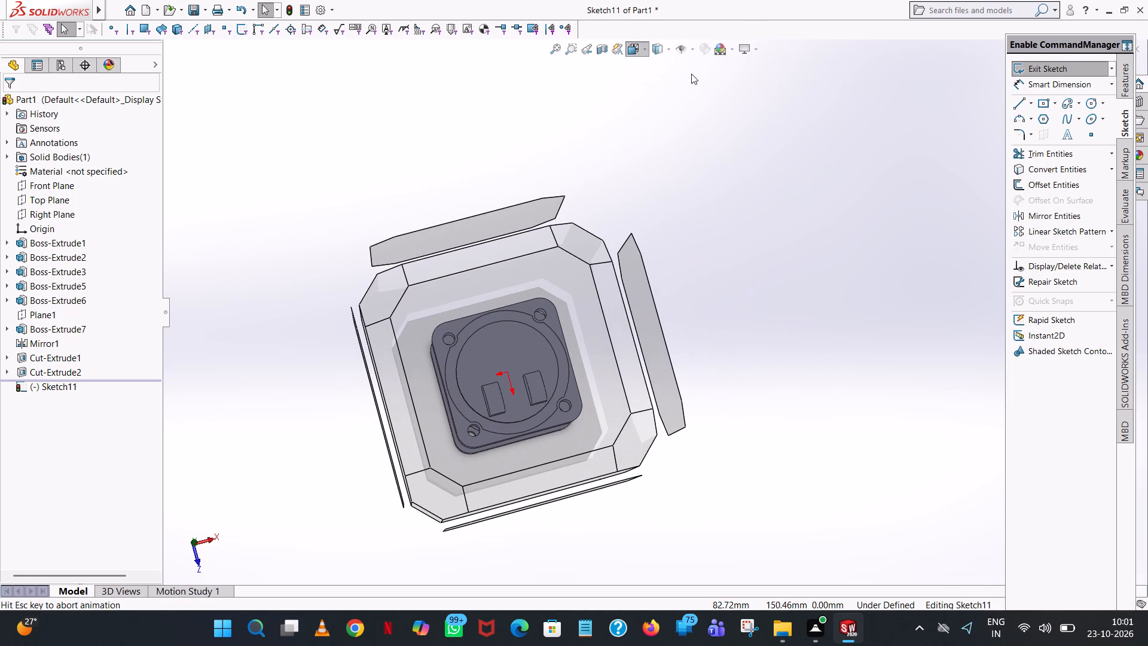
{"action": "left_click", "coordinate": [697, 114]}
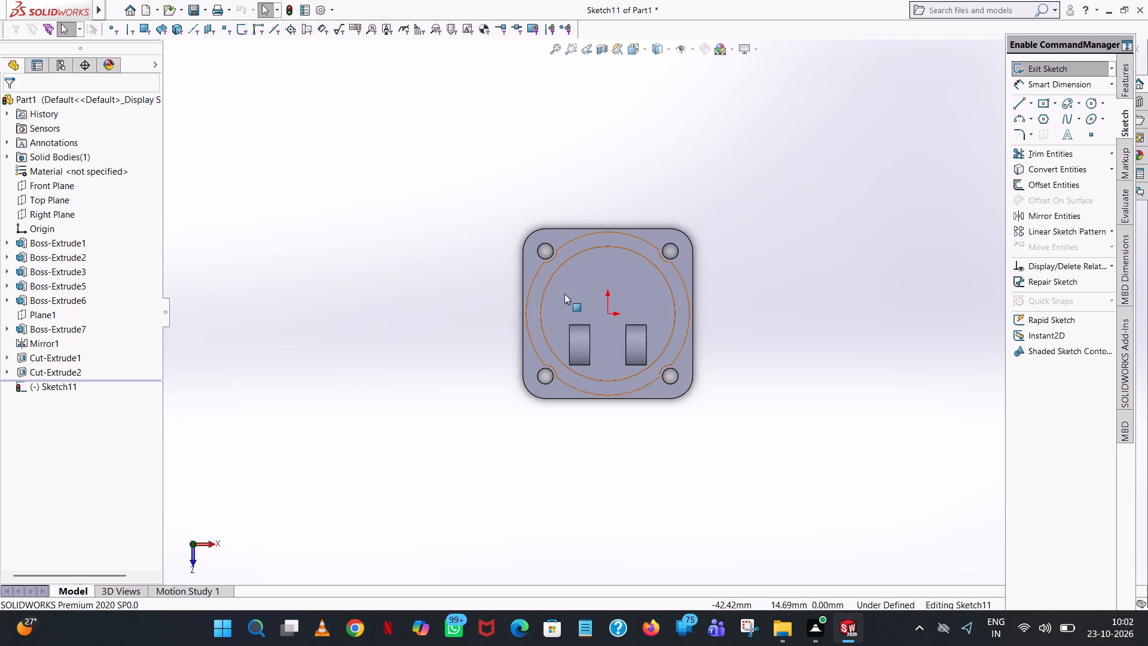
{"action": "left_click", "coordinate": [1088, 103]}
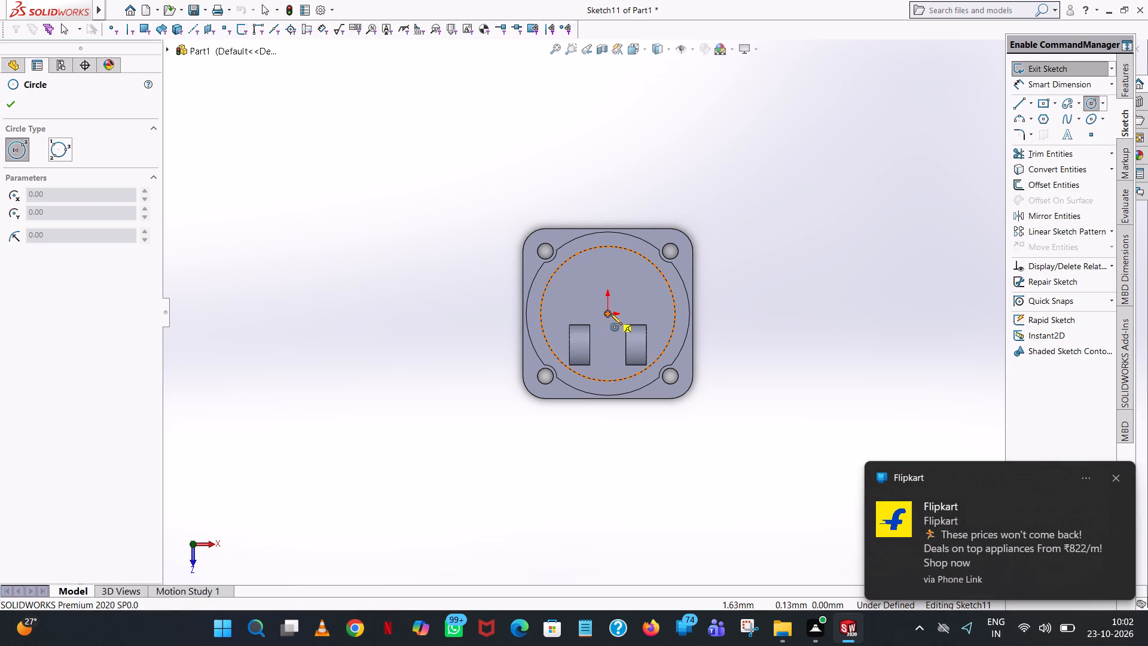
{"action": "left_click", "coordinate": [609, 315]}
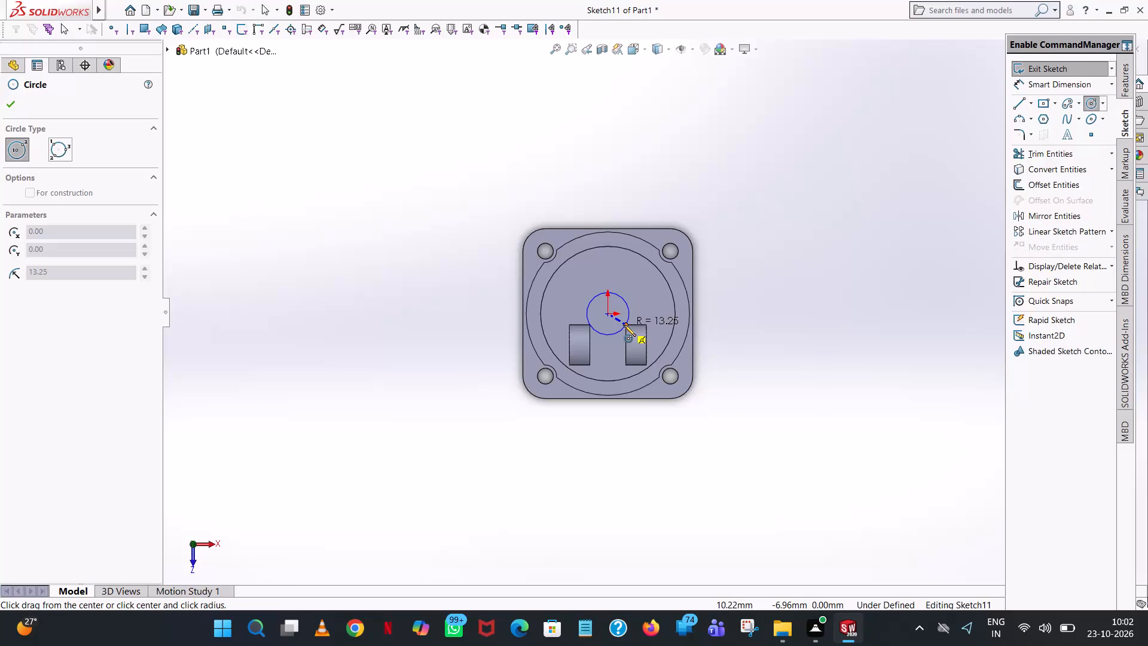
{"action": "left_click", "coordinate": [624, 325]}
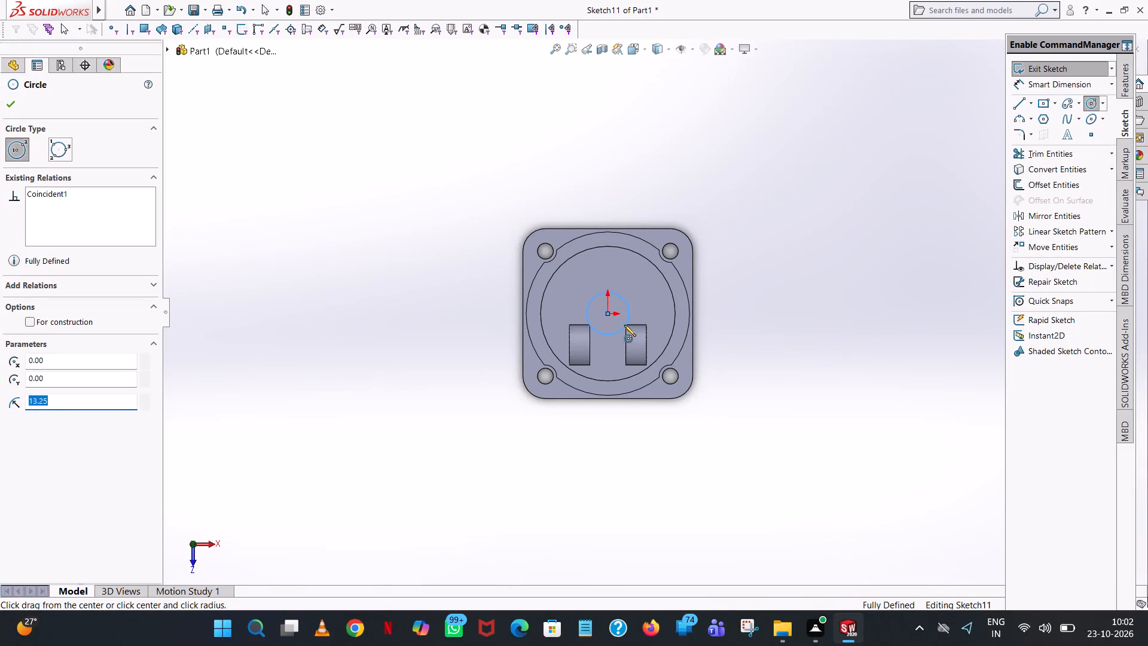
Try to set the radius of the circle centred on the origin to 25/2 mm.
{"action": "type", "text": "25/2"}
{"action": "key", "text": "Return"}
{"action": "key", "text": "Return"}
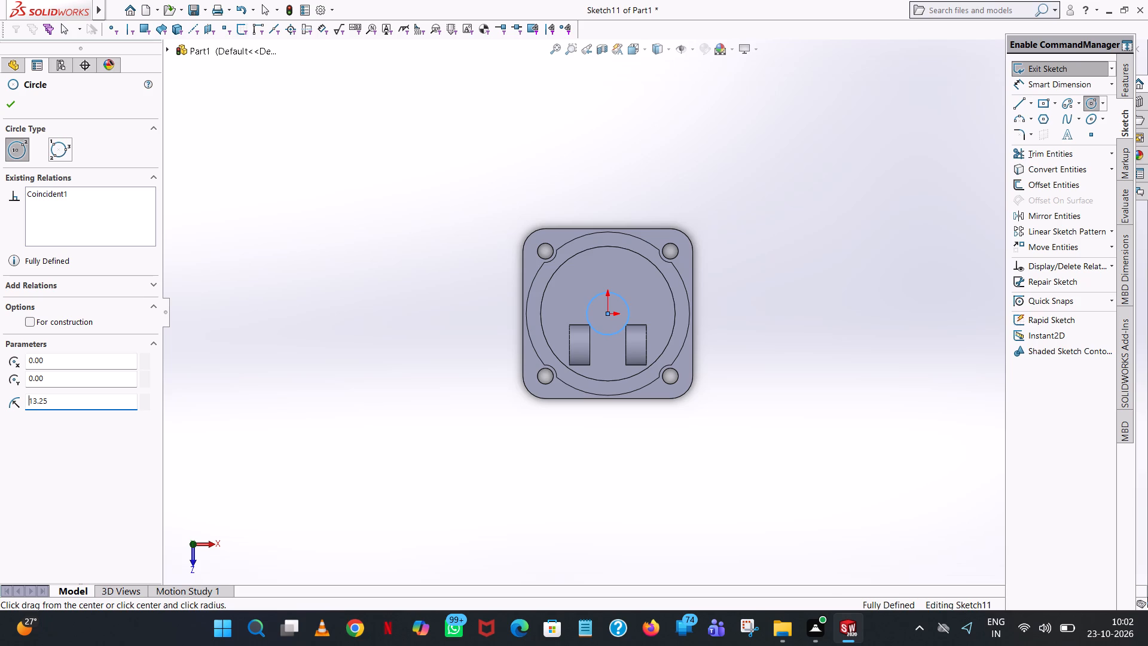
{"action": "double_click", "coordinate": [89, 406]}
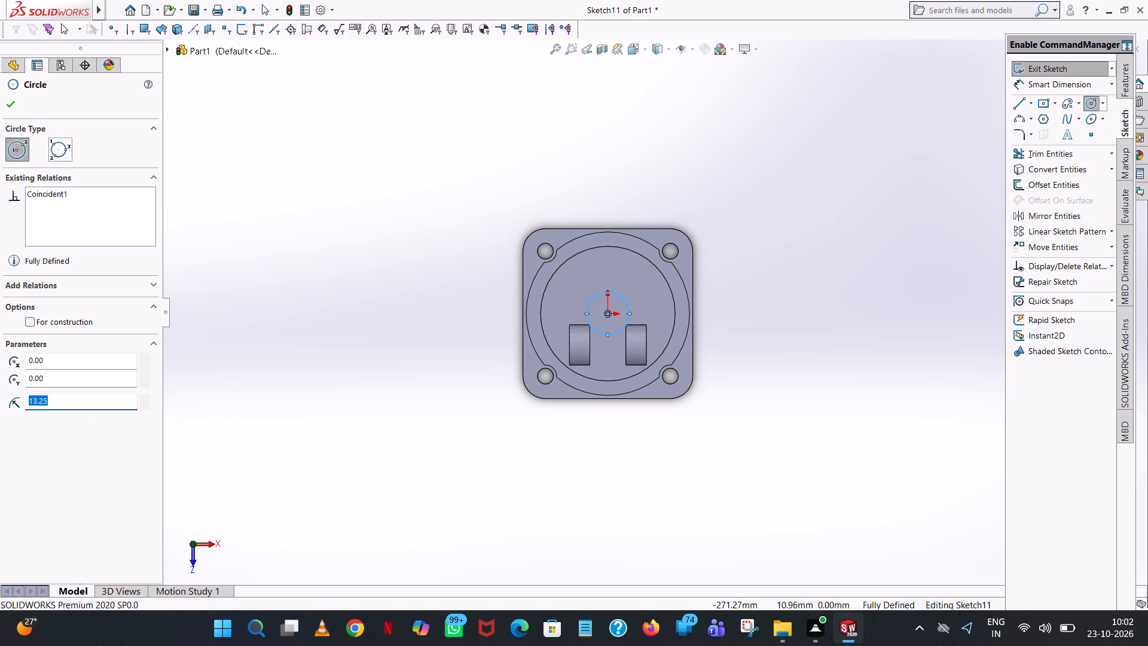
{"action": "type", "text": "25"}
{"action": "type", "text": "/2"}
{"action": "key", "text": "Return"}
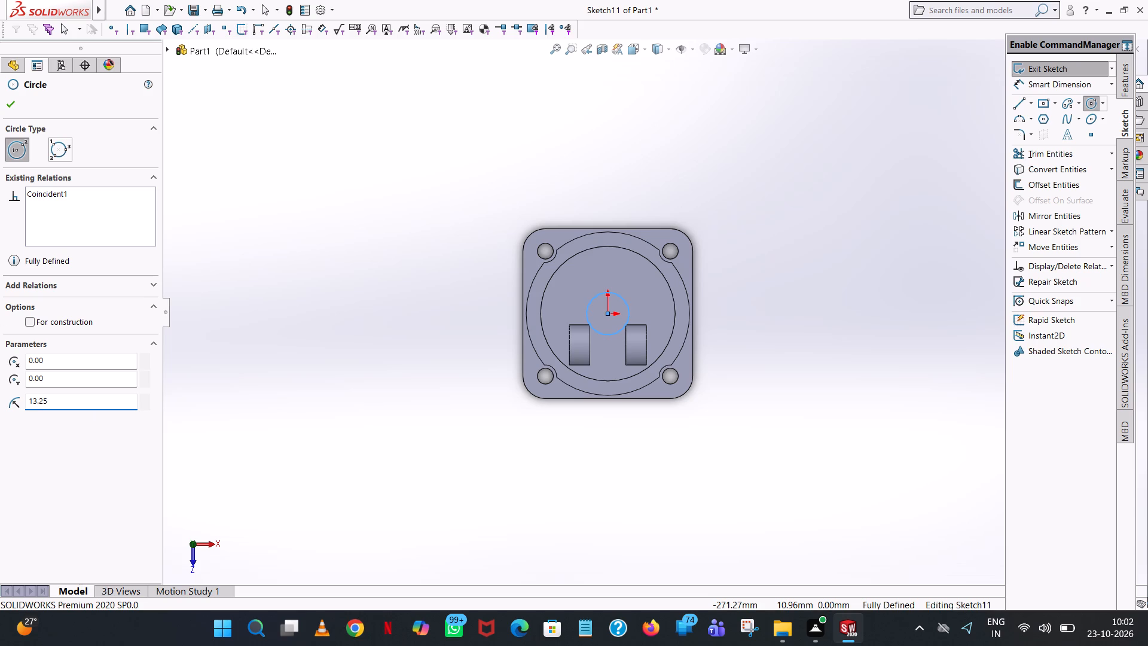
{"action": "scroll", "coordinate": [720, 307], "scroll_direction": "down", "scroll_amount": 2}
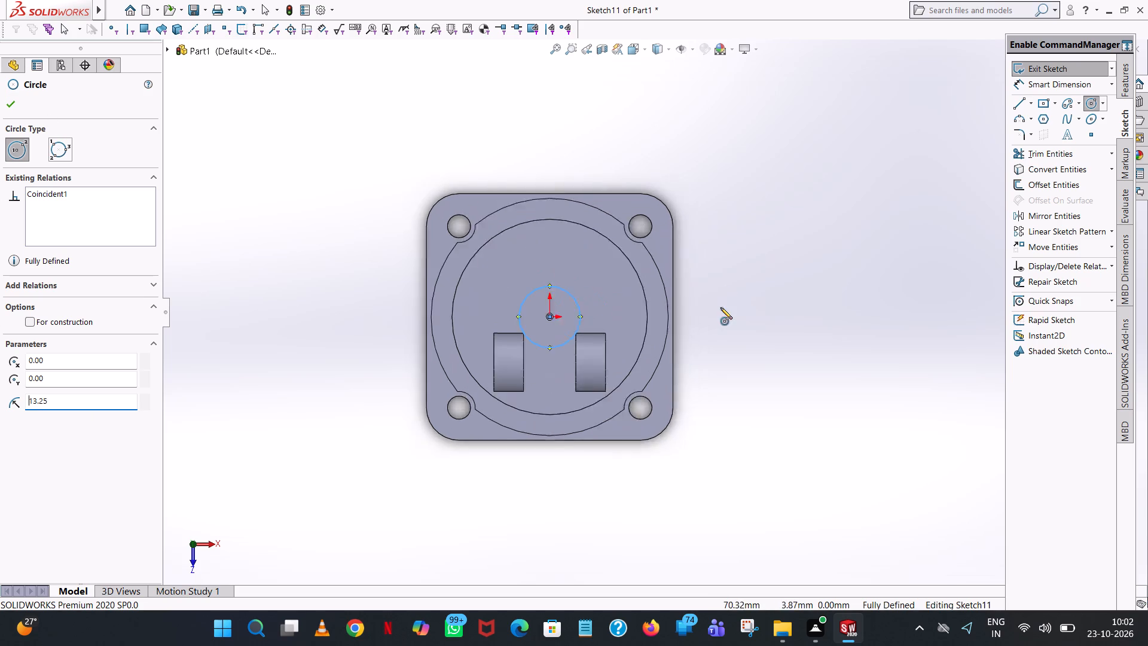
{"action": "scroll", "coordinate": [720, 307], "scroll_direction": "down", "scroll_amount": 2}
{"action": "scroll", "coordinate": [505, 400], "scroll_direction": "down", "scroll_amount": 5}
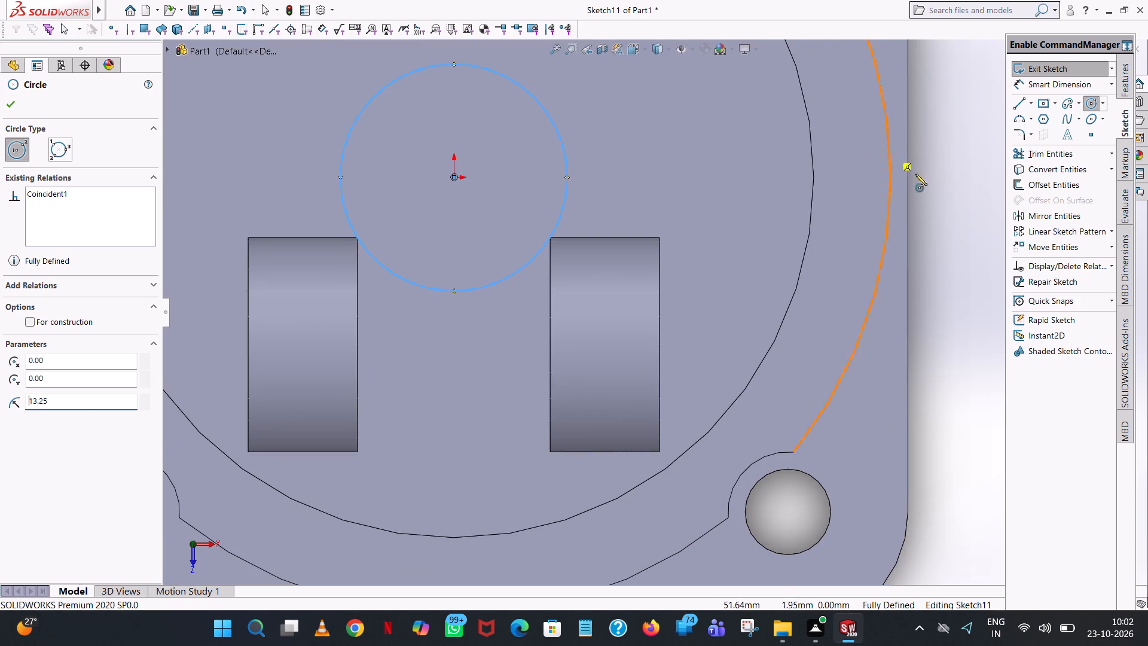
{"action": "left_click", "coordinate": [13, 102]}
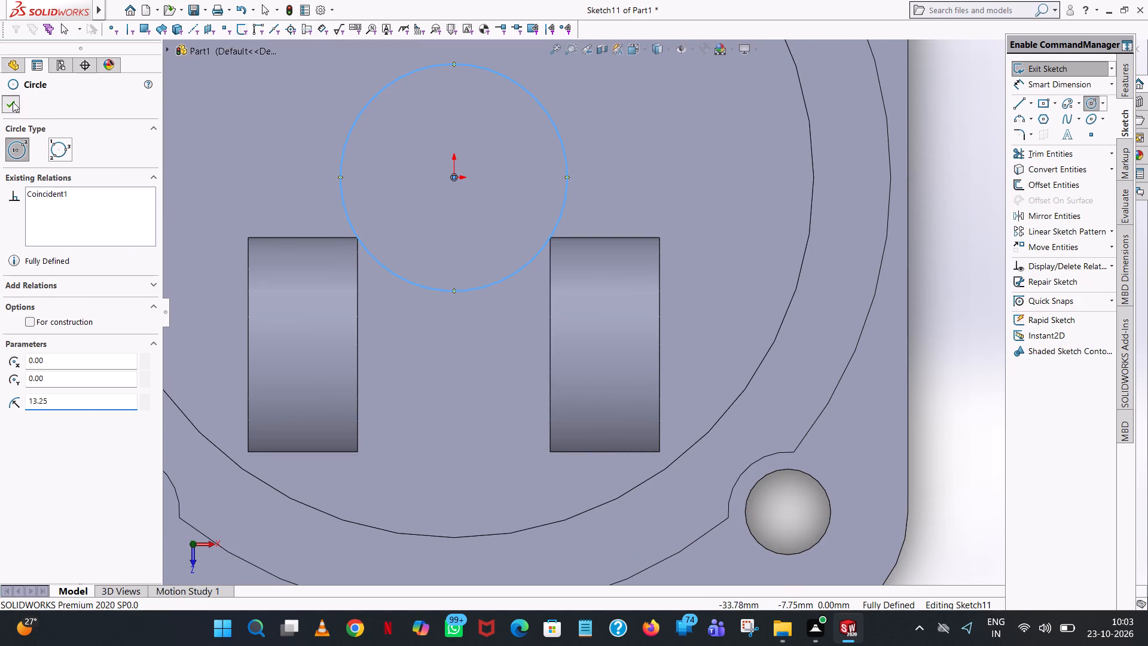
Trim away the circle centred on the origin.
{"action": "left_click", "coordinate": [1029, 151]}
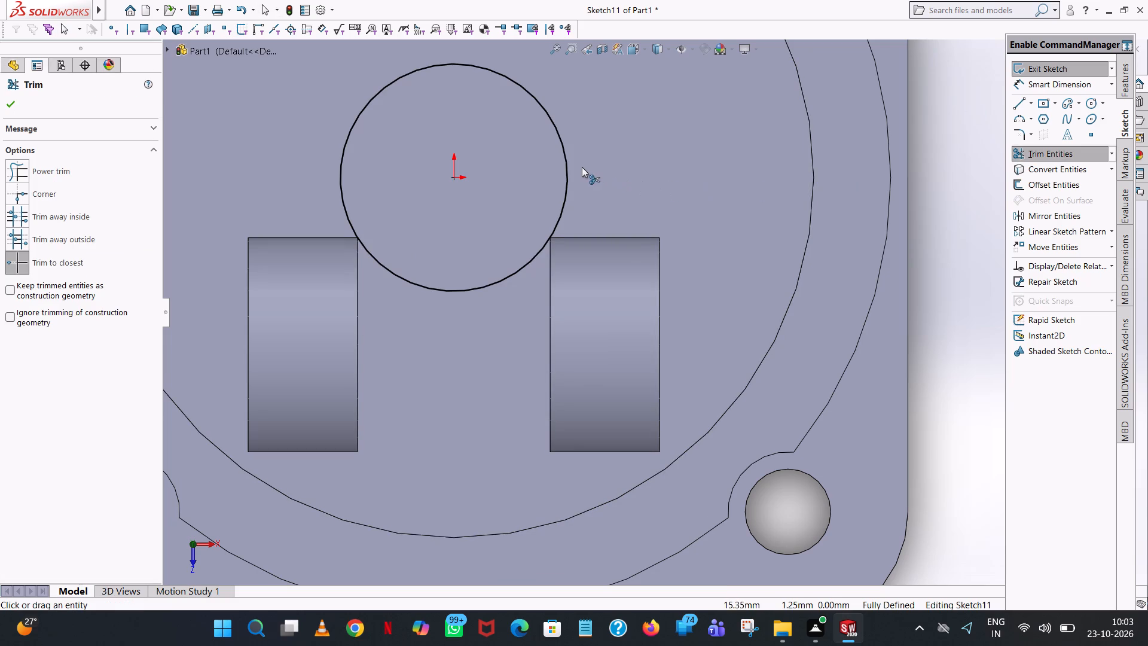
{"action": "left_click", "coordinate": [567, 166]}
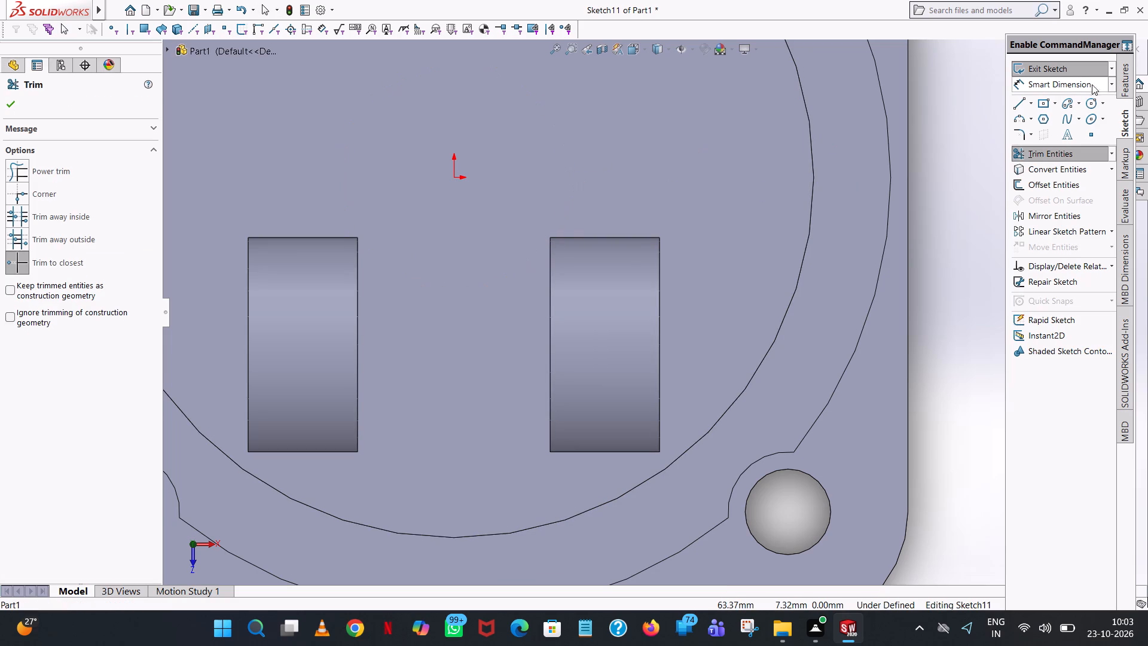
Draw a new circle centred on the origin with a radius of 25/2 (12.5) mm.
{"action": "left_click", "coordinate": [1089, 102]}
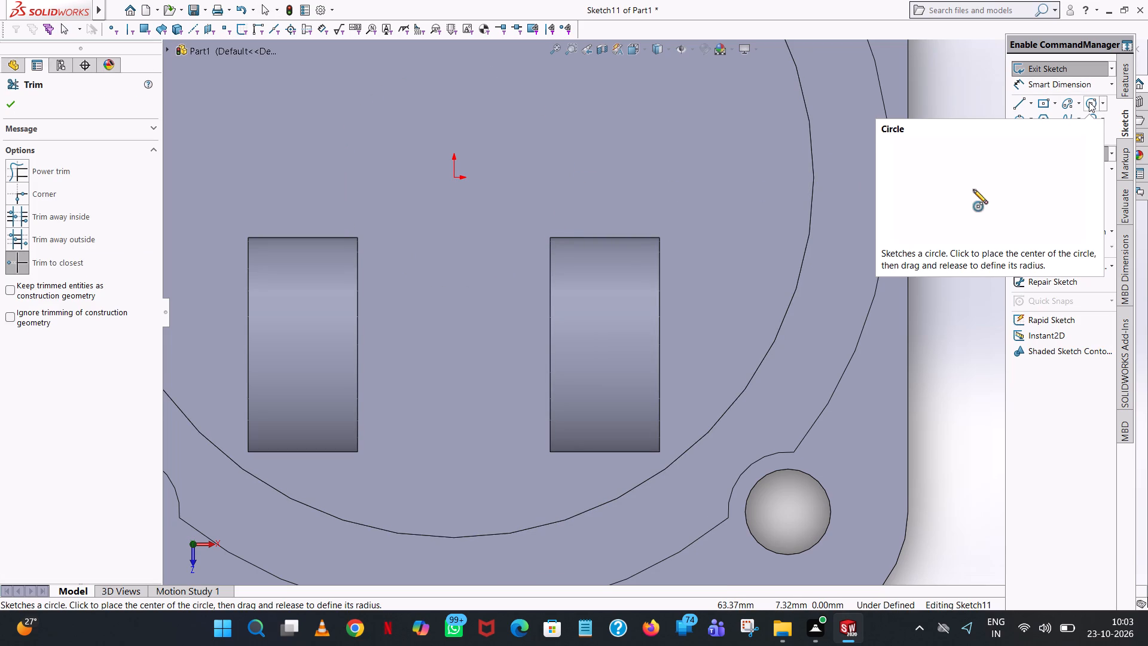
{"action": "left_click", "coordinate": [454, 180]}
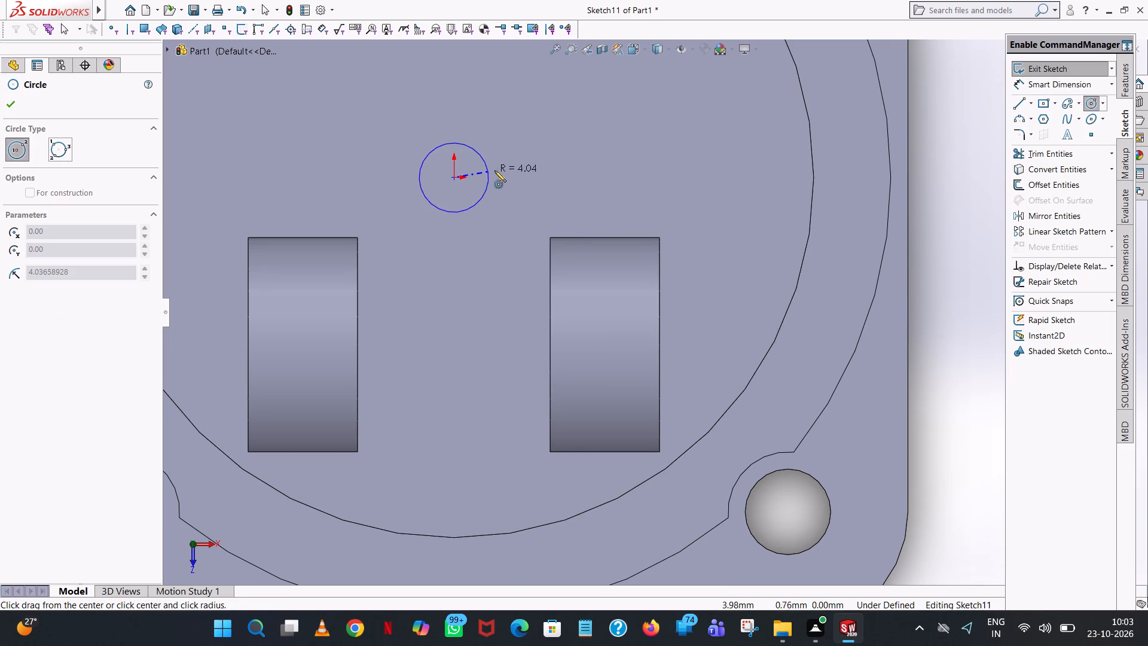
{"action": "left_click", "coordinate": [519, 165]}
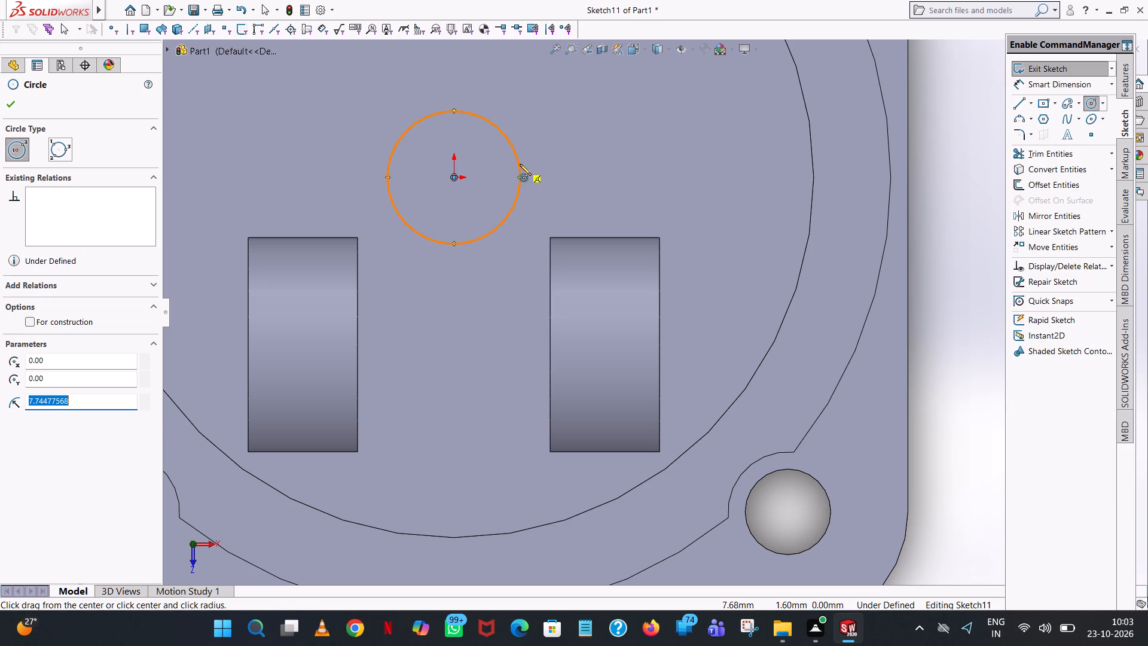
{"action": "type", "text": "25/2"}
{"action": "key", "text": "Return"}
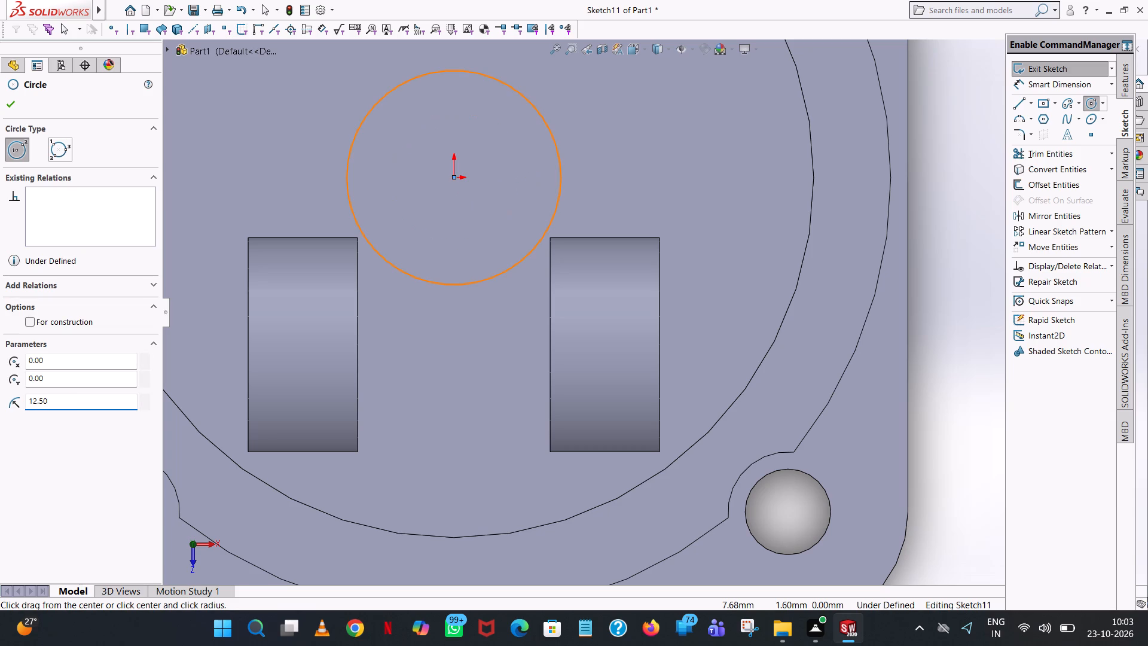
{"action": "left_click", "coordinate": [8, 105]}
{"action": "left_click", "coordinate": [950, 179]}
Draw a horizontal line from the origin in the positive X direction, 49/2 (24.5) mm long.
{"action": "scroll", "coordinate": [951, 181], "scroll_direction": "up", "scroll_amount": 5}
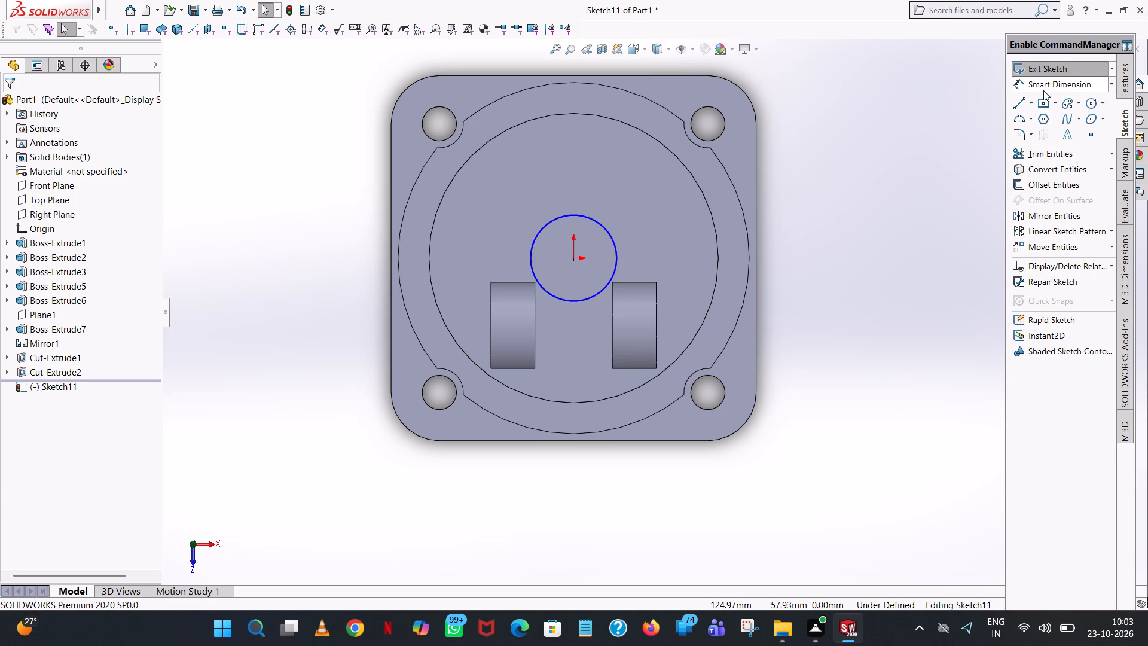
{"action": "left_click", "coordinate": [1018, 100]}
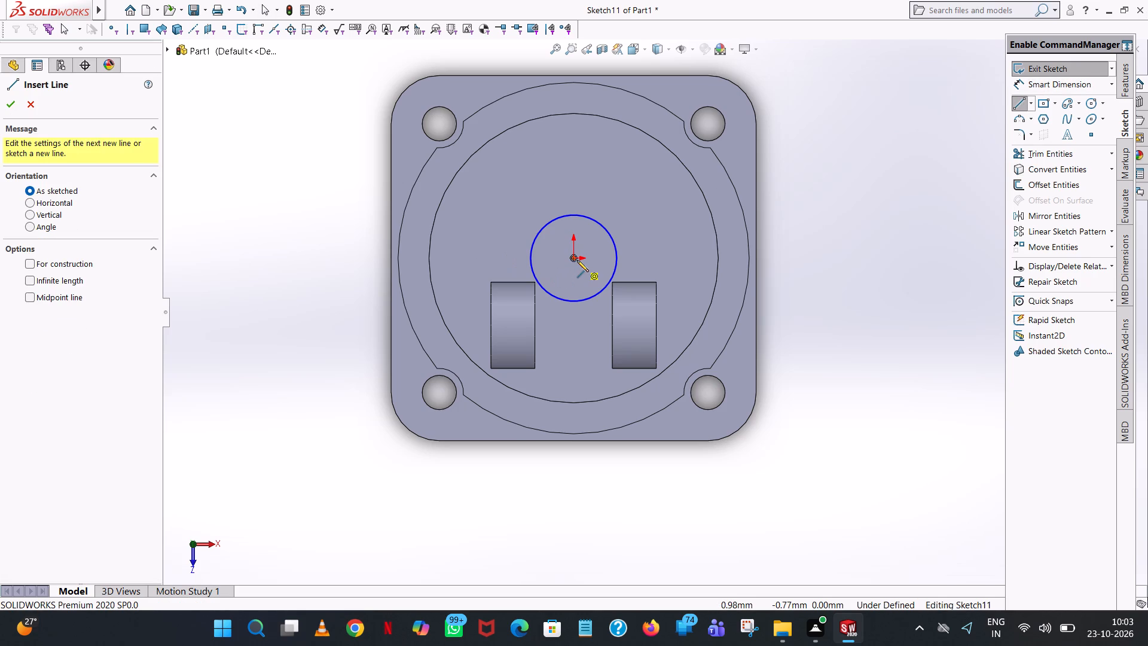
{"action": "left_click", "coordinate": [577, 259]}
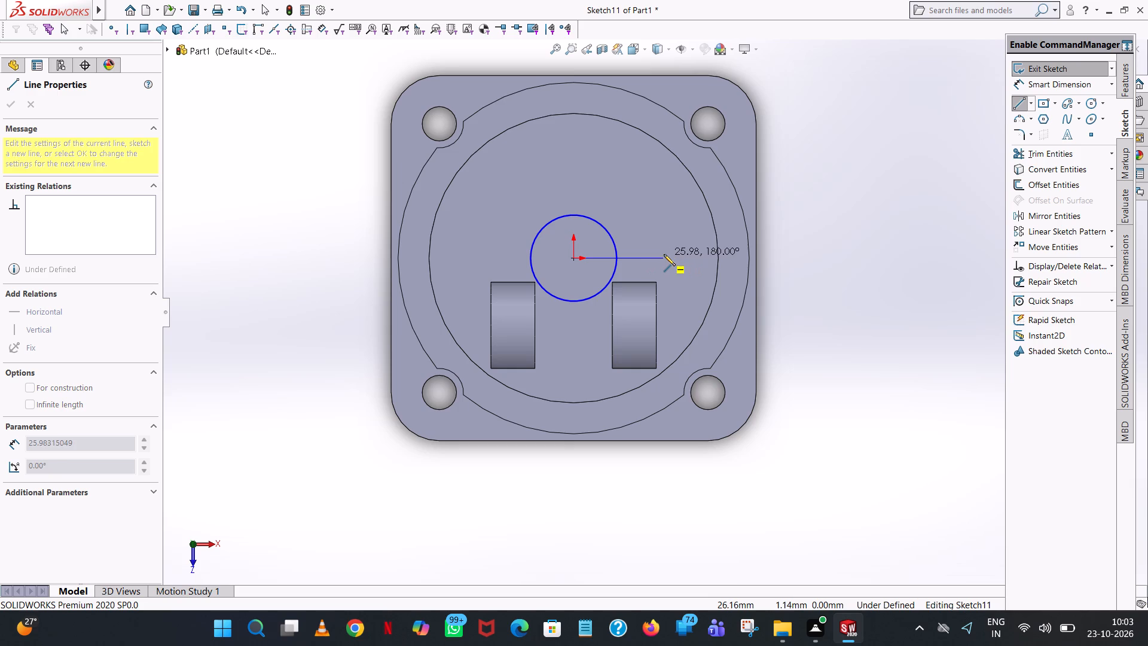
{"action": "left_click", "coordinate": [660, 256]}
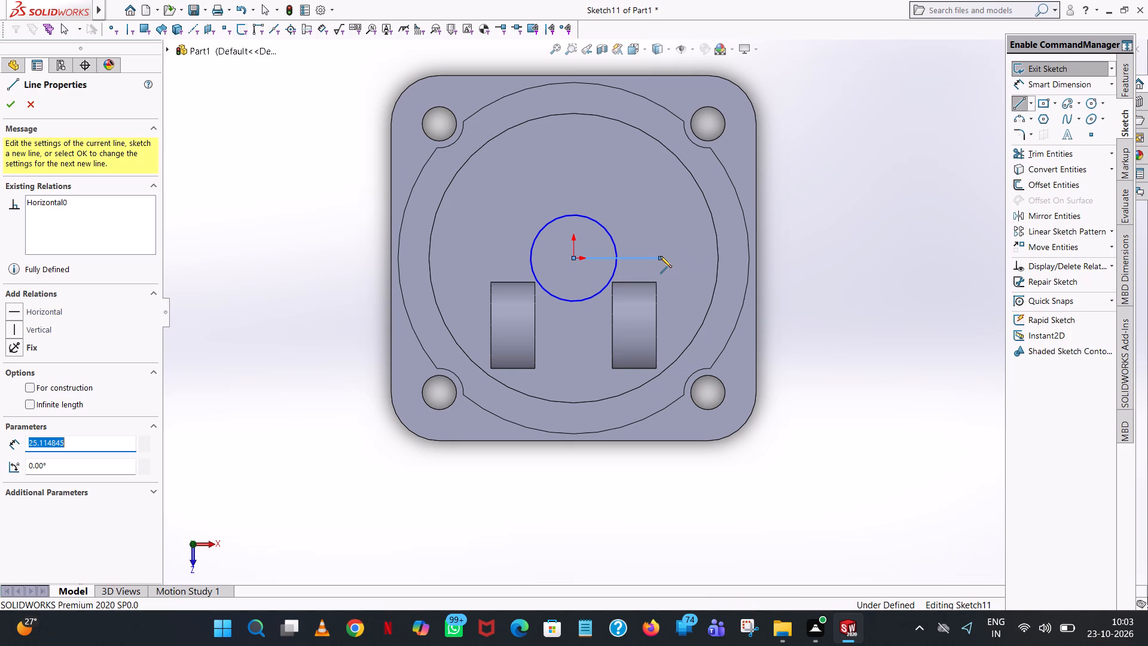
{"action": "type", "text": "49/2"}
{"action": "key", "text": "Return"}
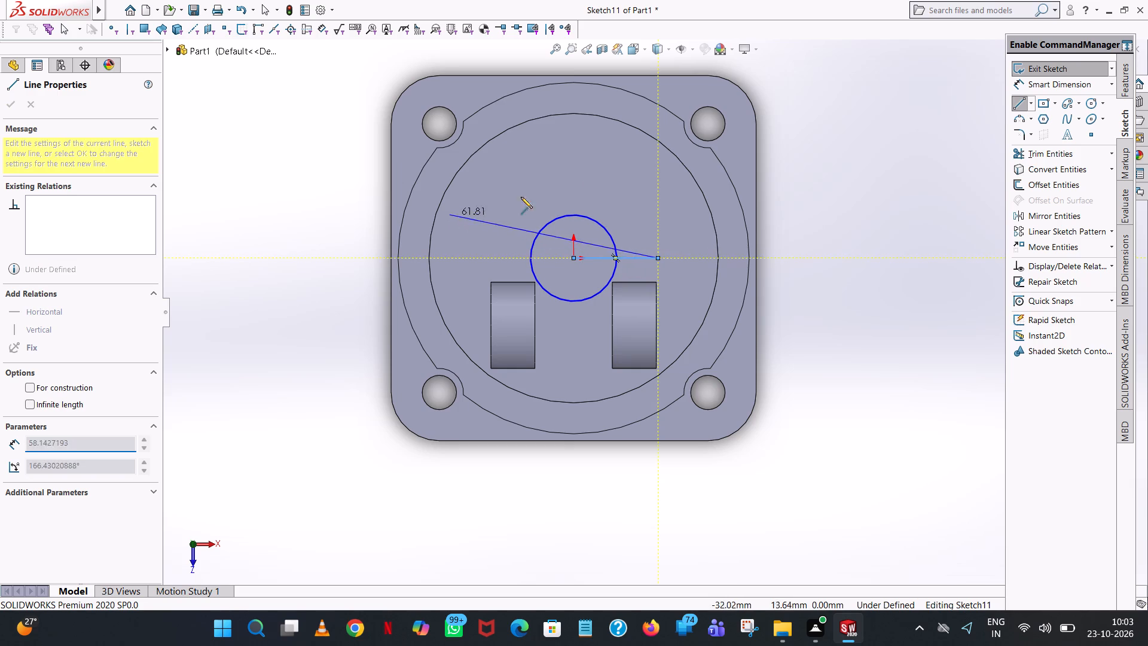
{"action": "right_click", "coordinate": [640, 168]}
{"action": "left_click", "coordinate": [697, 181]}
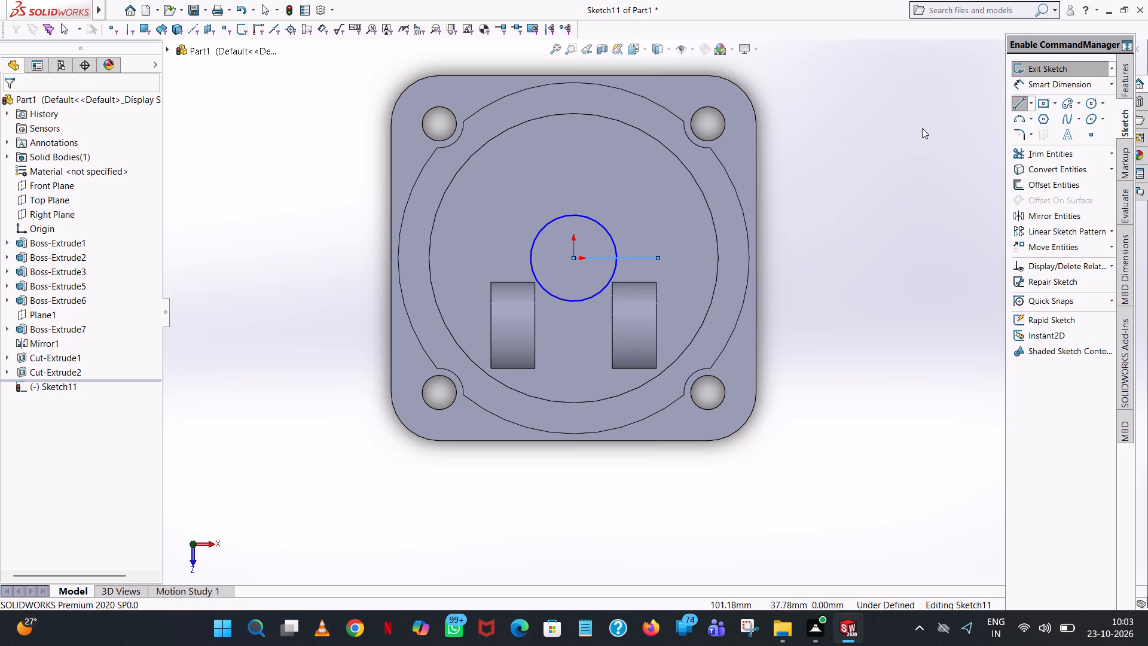
Draw a second horizontal line from the origin in the negative X direction, 49/2 (24.5) mm long.
{"action": "left_click", "coordinate": [1019, 100]}
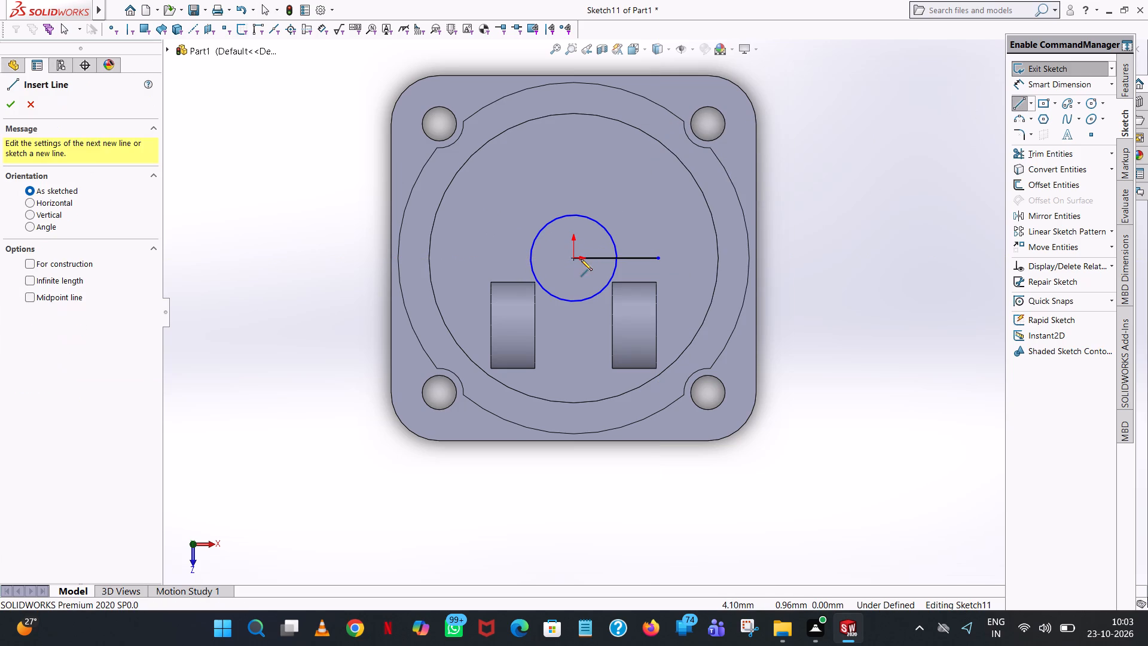
{"action": "left_click", "coordinate": [576, 260]}
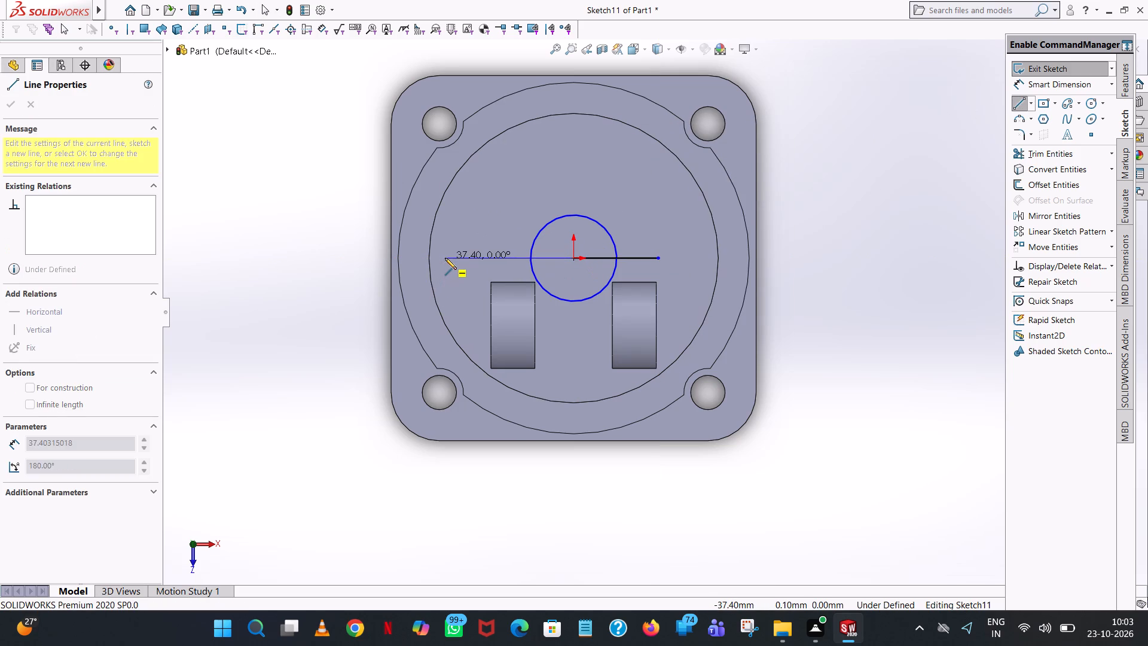
{"action": "left_click", "coordinate": [445, 258]}
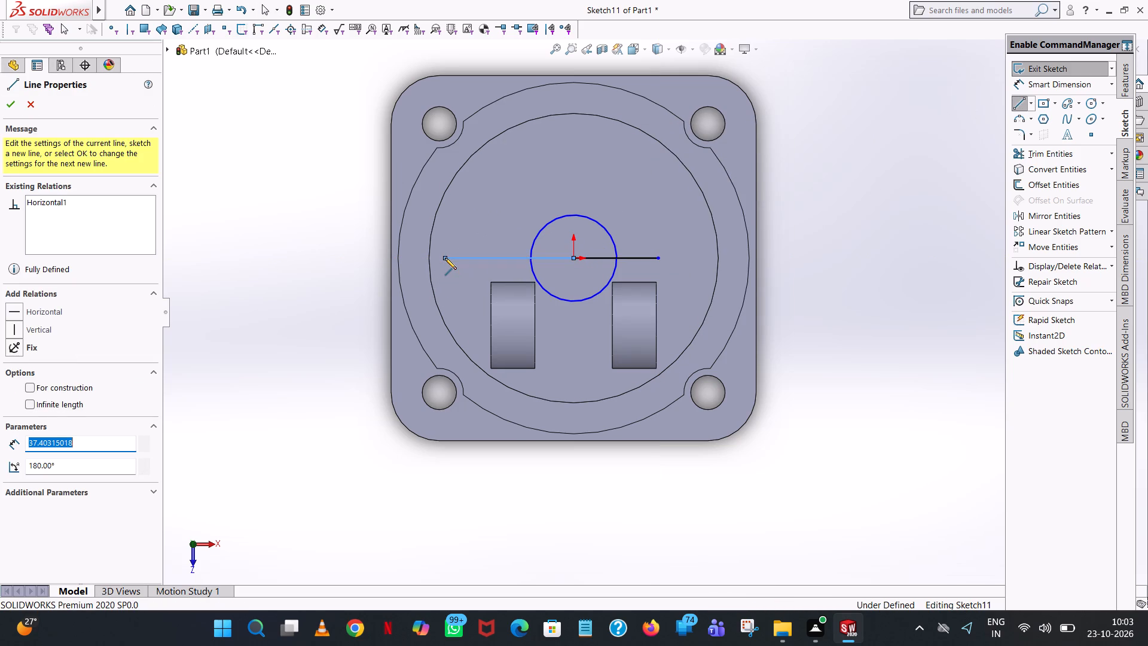
{"action": "type", "text": "49/2"}
{"action": "key", "text": "Return"}
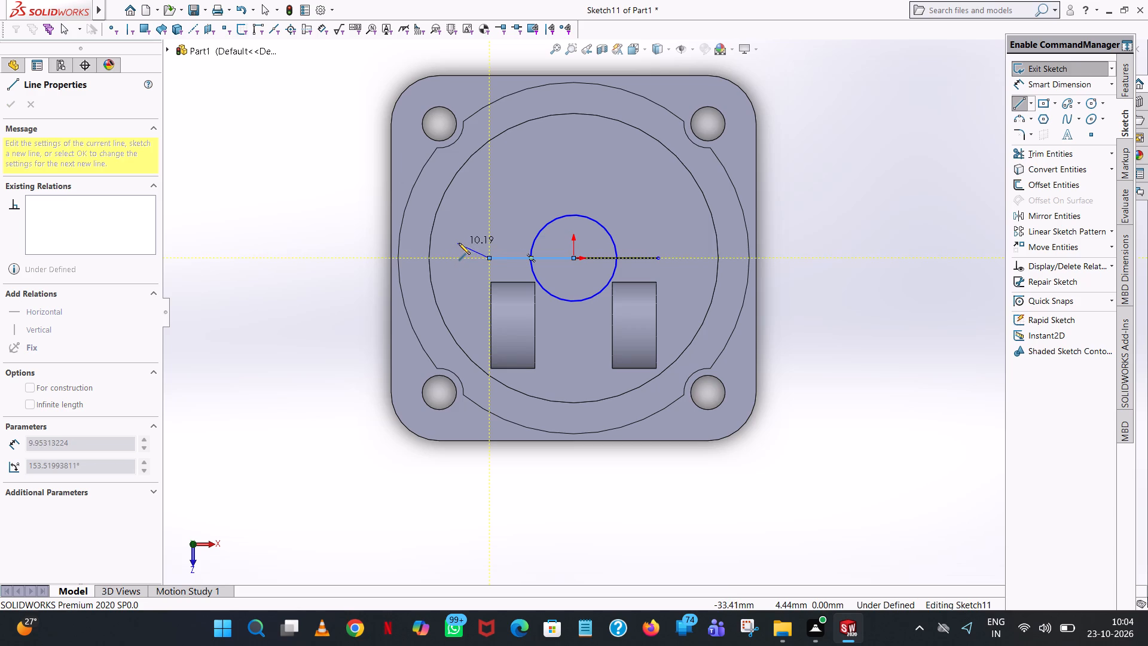
{"action": "right_click", "coordinate": [459, 243]}
{"action": "left_click", "coordinate": [515, 247]}
{"action": "left_click", "coordinate": [499, 257]}
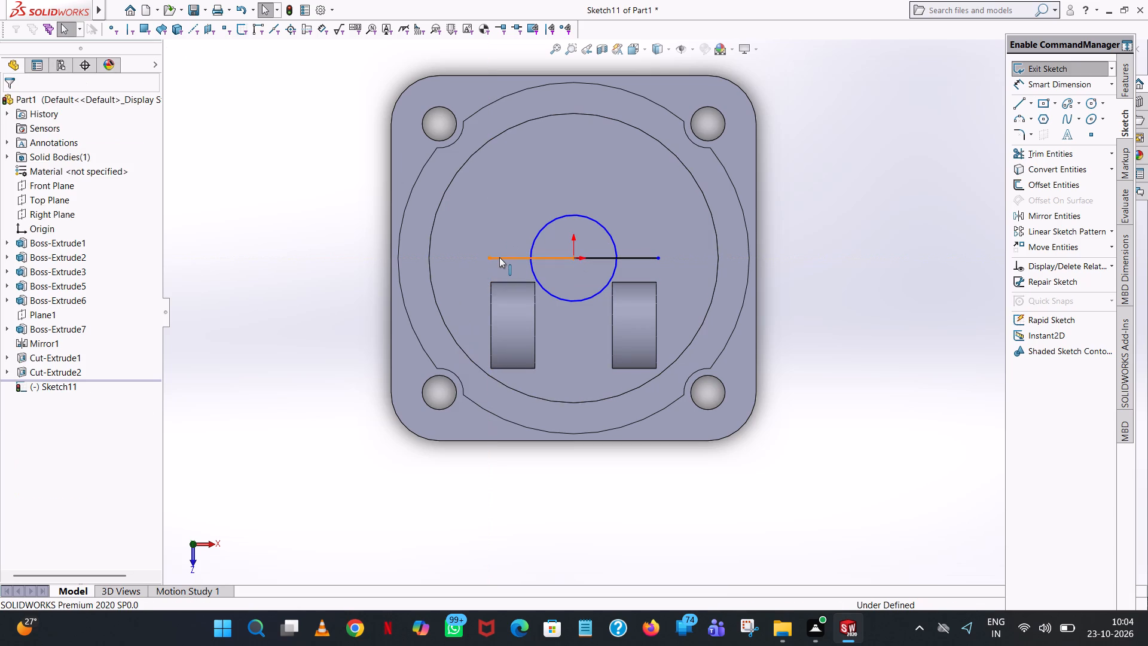
{"action": "type", "text": "49/2"}
{"action": "key", "text": "Return"}
{"action": "key", "text": "Return"}
{"action": "key", "text": "Return"}
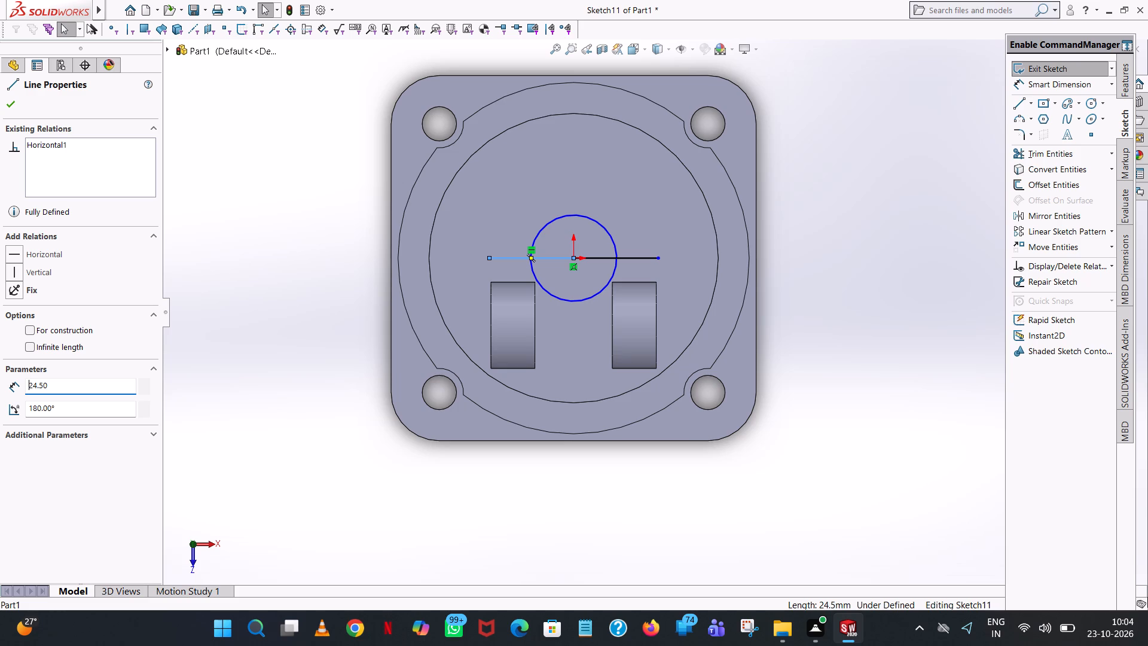
{"action": "left_click", "coordinate": [850, 196]}
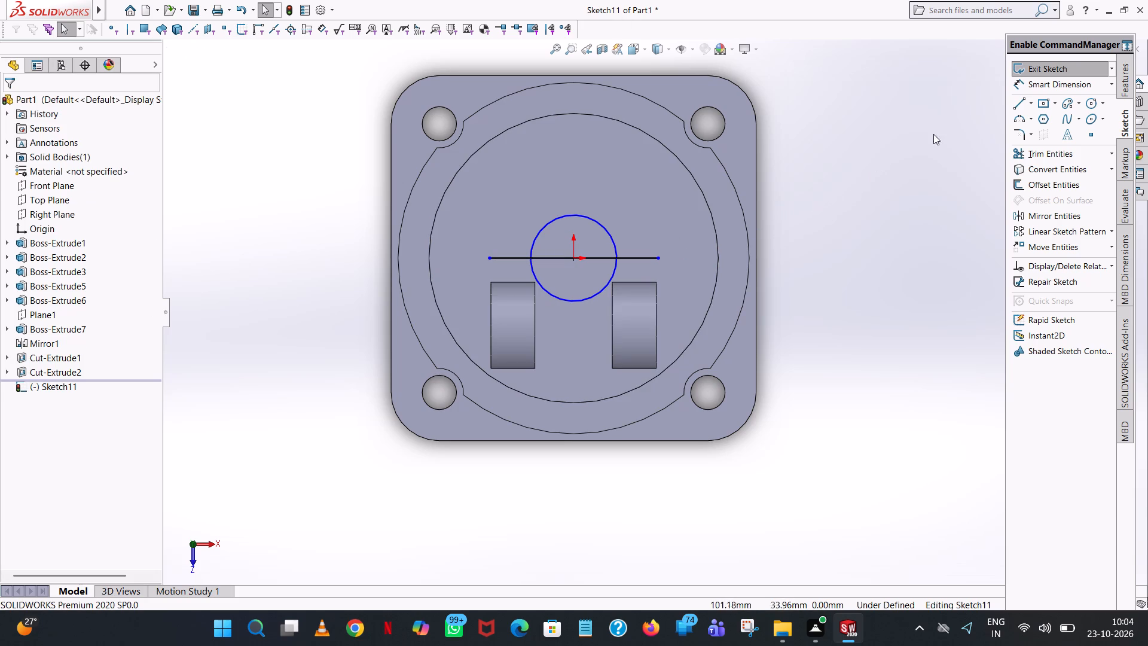
Draw two circles of 4 mm radius centred on the outer ends of the horizontal lines, at X 24.5 and -24.5.
{"action": "left_click", "coordinate": [1095, 103]}
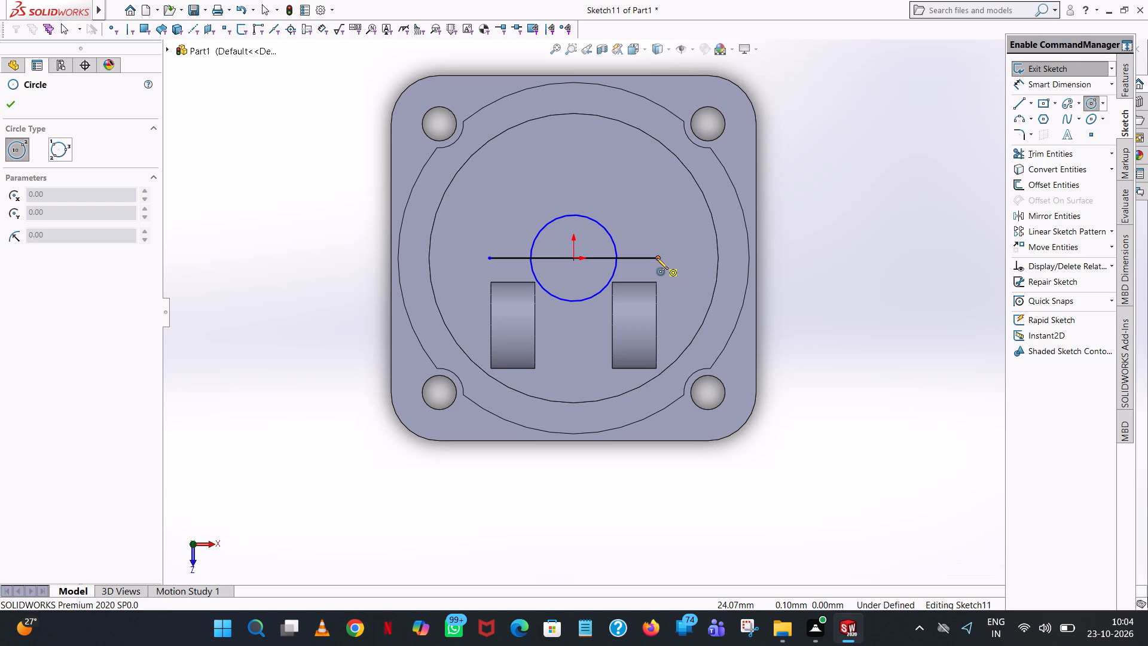
{"action": "left_click", "coordinate": [657, 258]}
{"action": "left_click", "coordinate": [676, 246]}
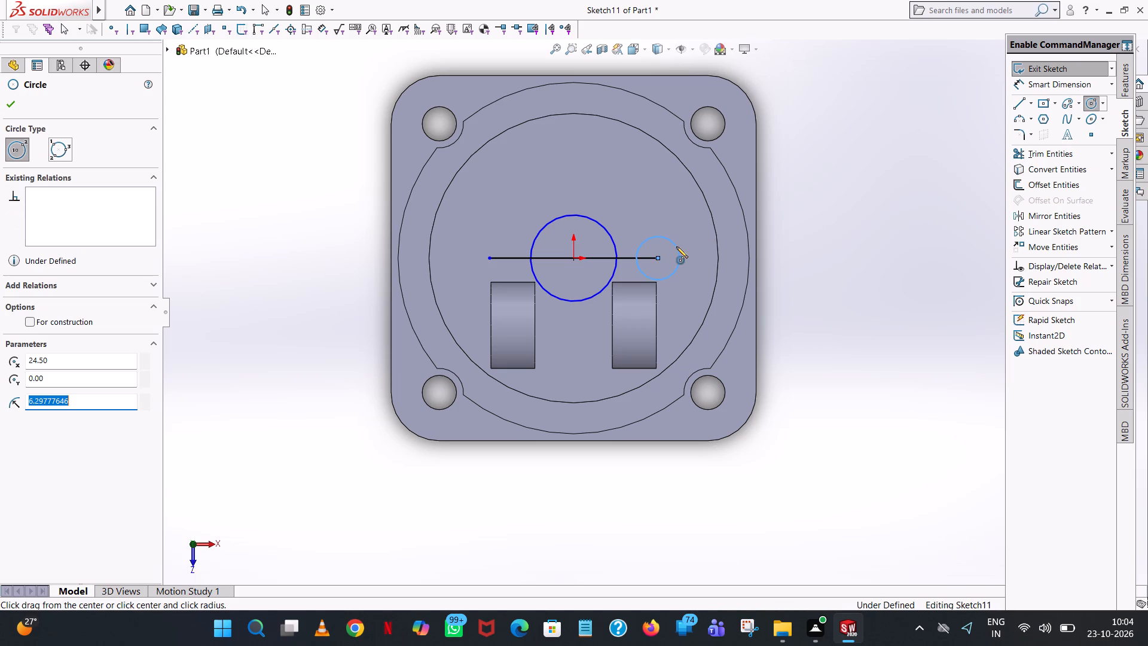
{"action": "key", "text": "4"}
{"action": "key", "text": "Return"}
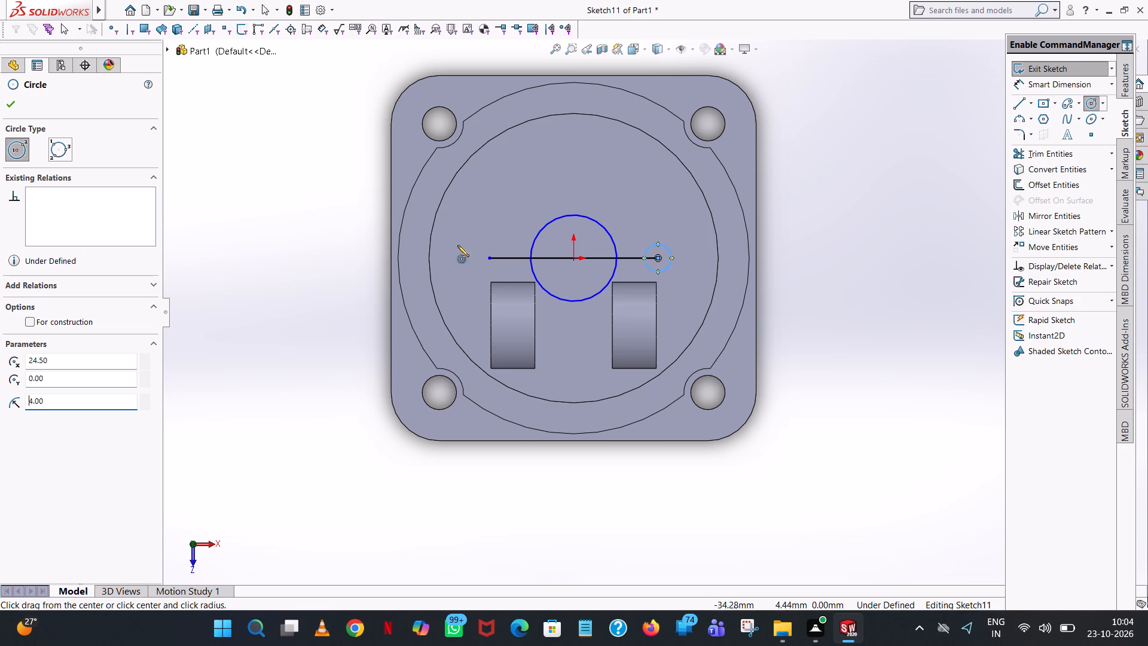
{"action": "left_click", "coordinate": [490, 259]}
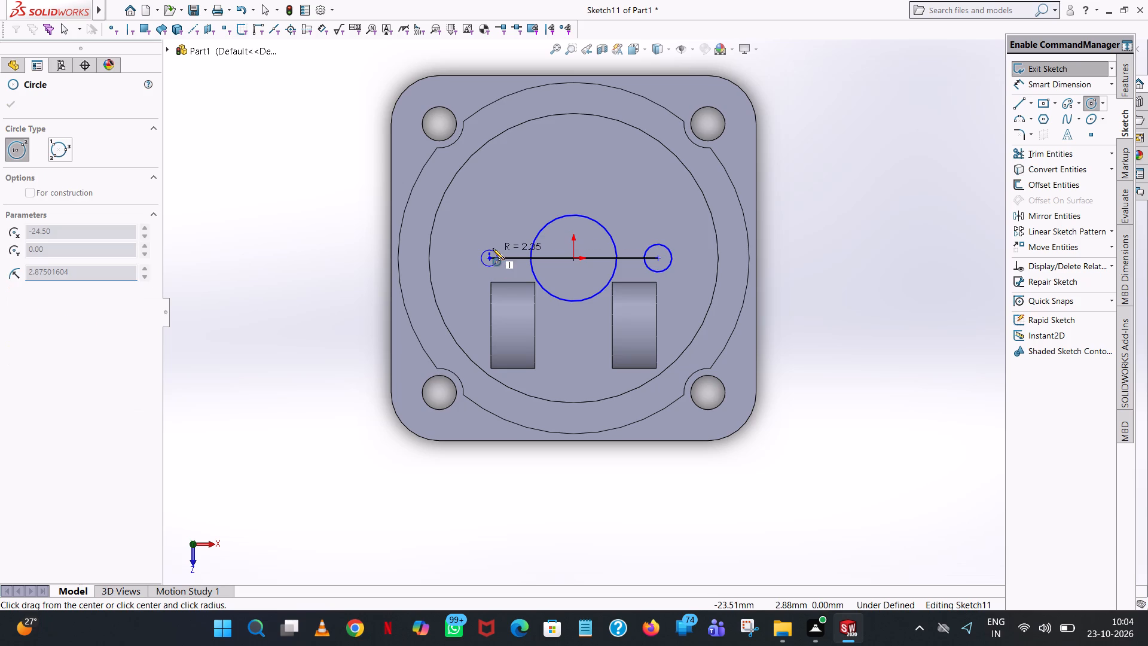
{"action": "left_click", "coordinate": [493, 248]}
{"action": "key", "text": "4"}
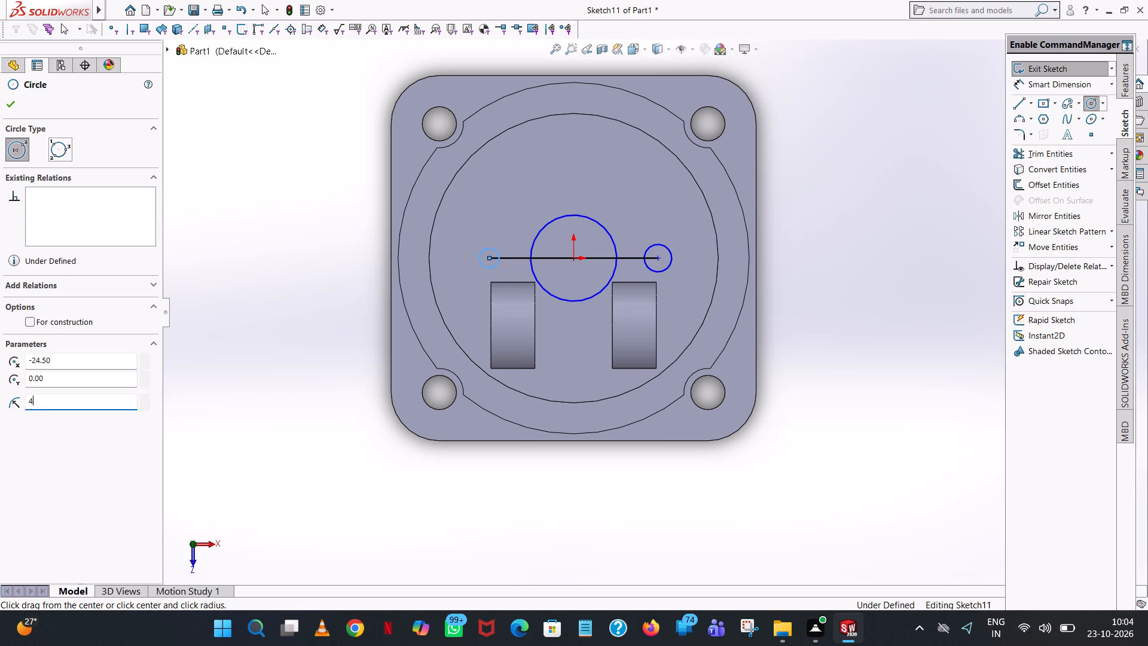
{"action": "key", "text": "Return"}
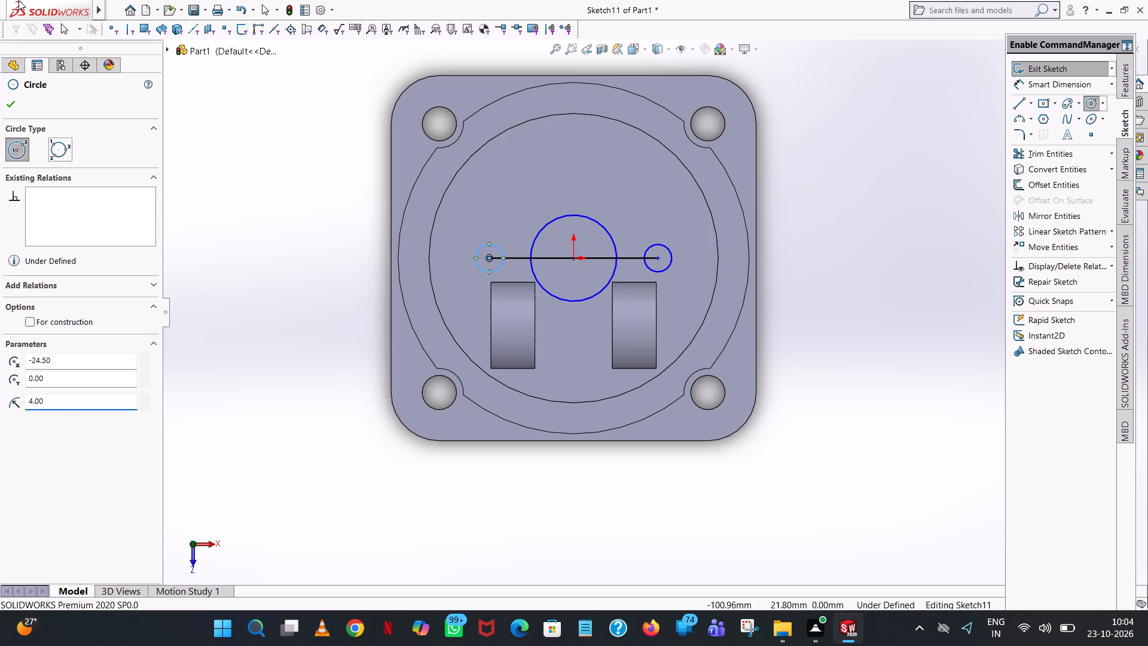
{"action": "left_click", "coordinate": [12, 100]}
{"action": "left_click", "coordinate": [813, 195]}
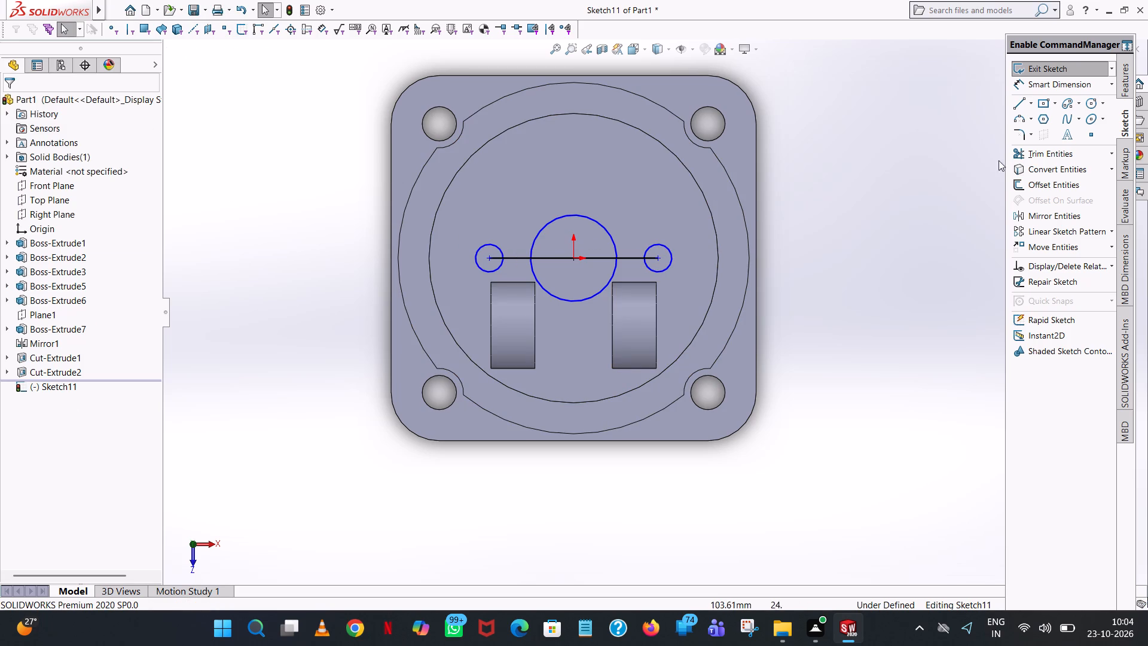
Trim away all segments of the two horizontal construction-aid lines, leaving only the central circle and the two small circles.
{"action": "left_click", "coordinate": [1030, 157]}
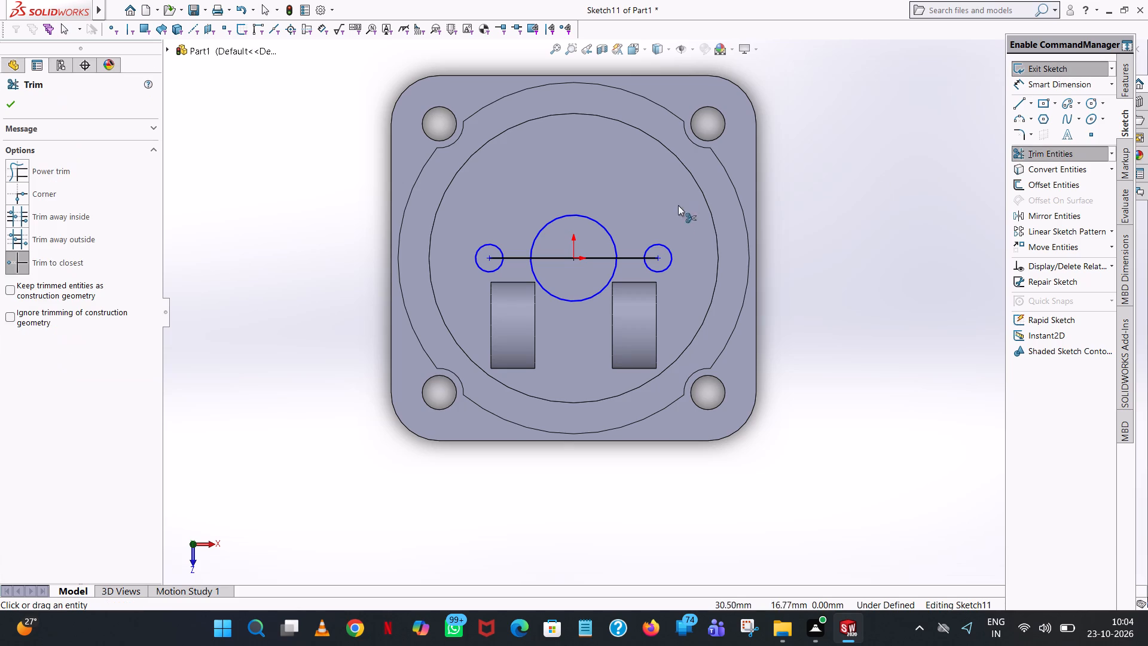
{"action": "left_click", "coordinate": [655, 258]}
{"action": "left_click", "coordinate": [606, 260]}
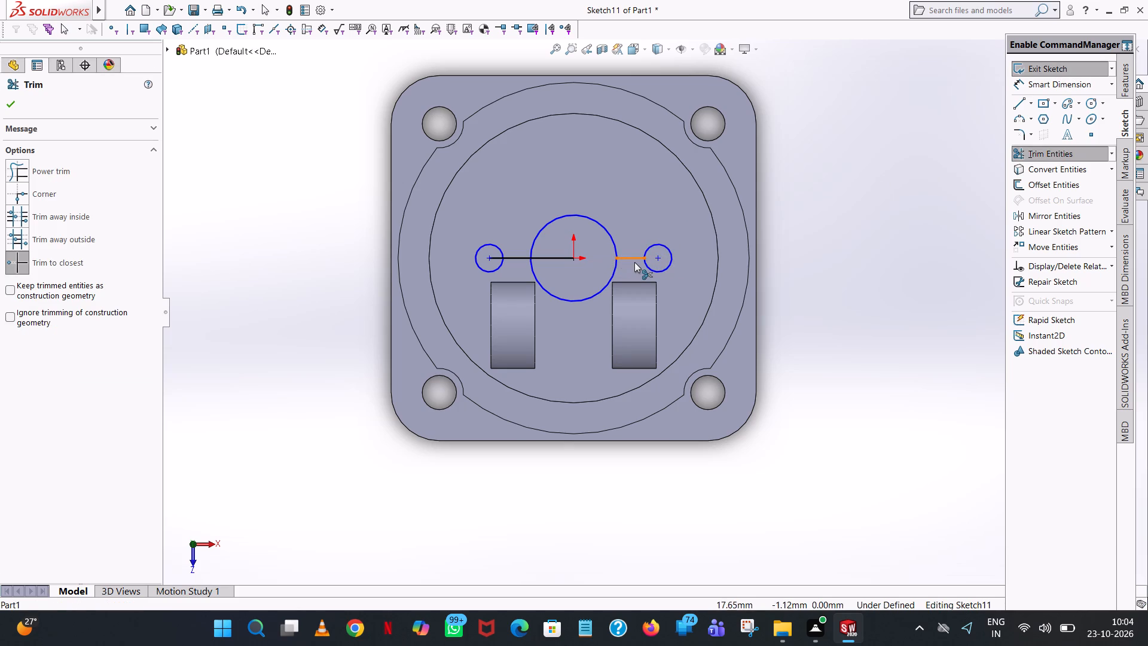
{"action": "left_click", "coordinate": [634, 262]}
{"action": "left_click", "coordinate": [632, 258]}
{"action": "left_click", "coordinate": [558, 259]}
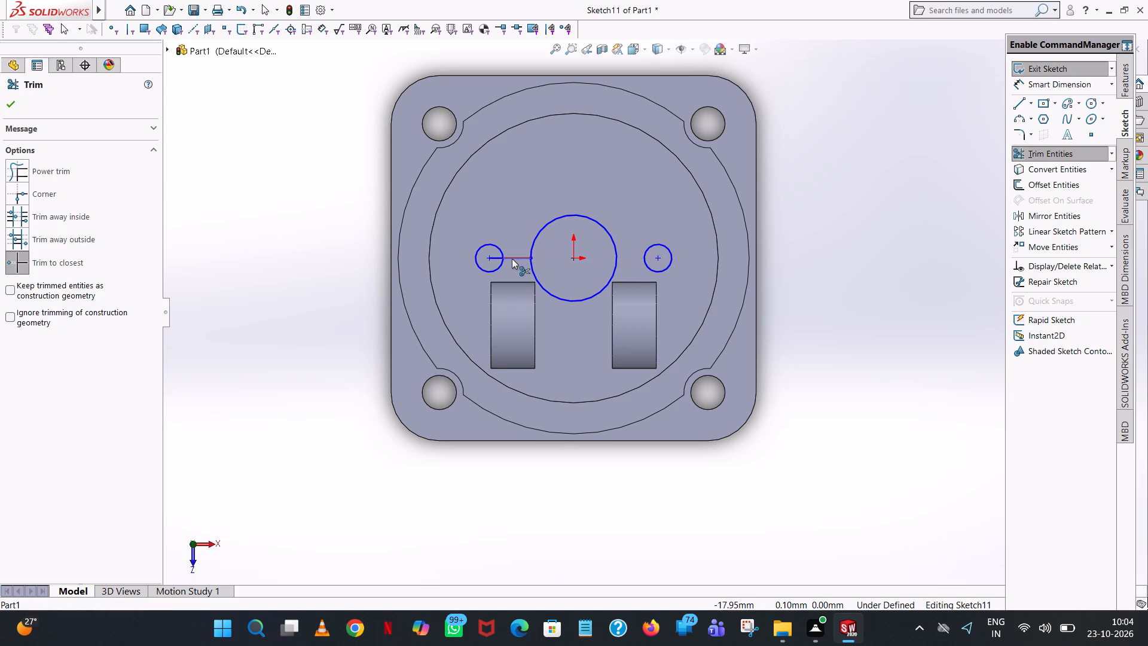
{"action": "left_click", "coordinate": [512, 258]}
{"action": "left_click", "coordinate": [494, 259]}
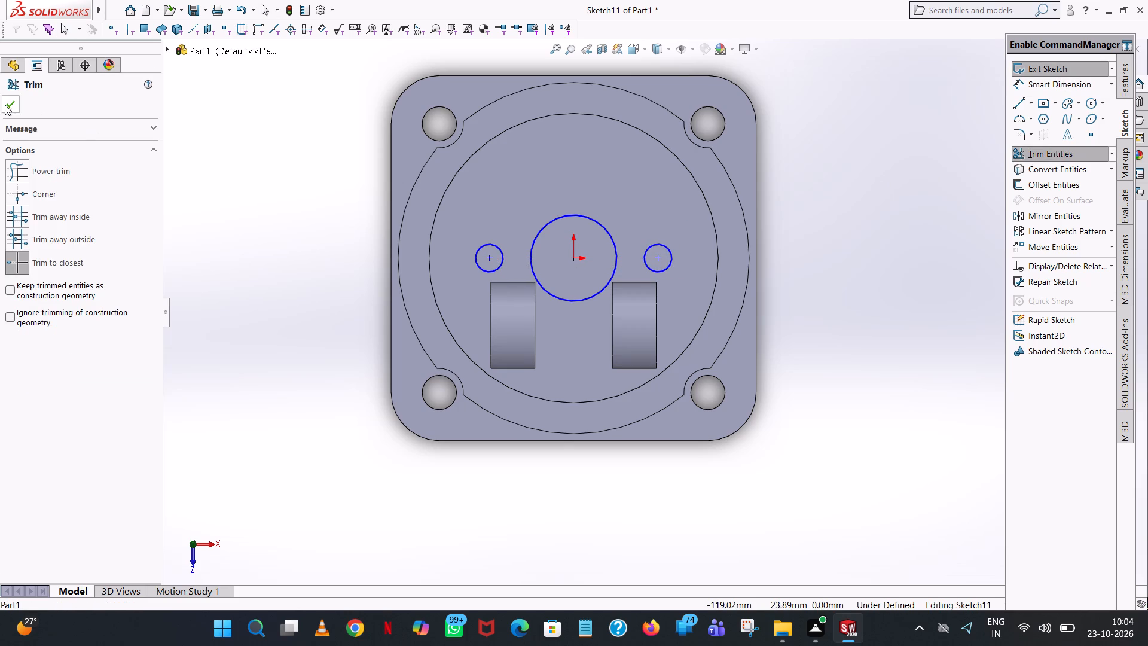
{"action": "left_click", "coordinate": [9, 102]}
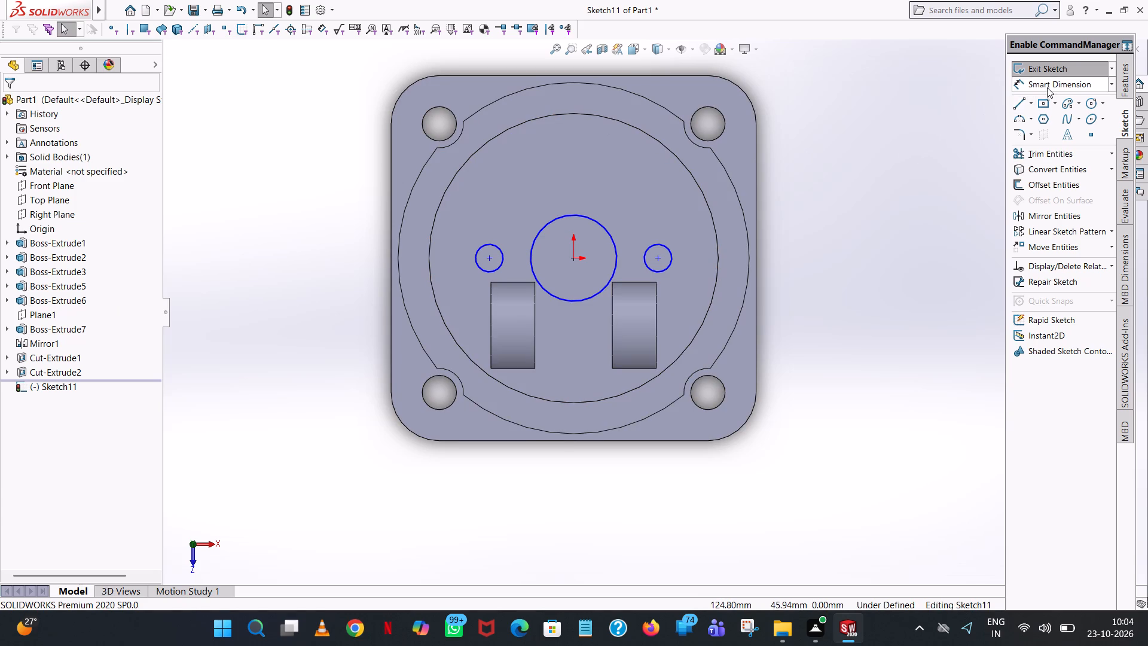
Dimension the diameters of the central circle and the small circle on the positive X side.
{"action": "left_click", "coordinate": [1047, 87]}
{"action": "left_click", "coordinate": [599, 224]}
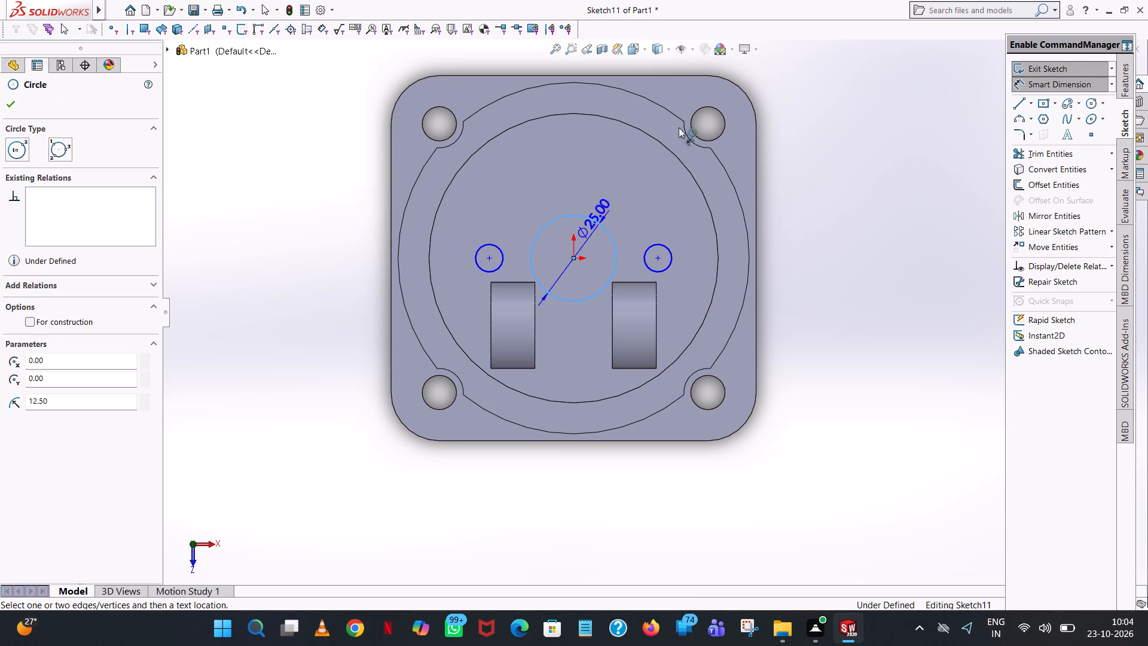
{"action": "scroll", "coordinate": [684, 118], "scroll_direction": "up", "scroll_amount": 4}
{"action": "left_click", "coordinate": [724, 93]}
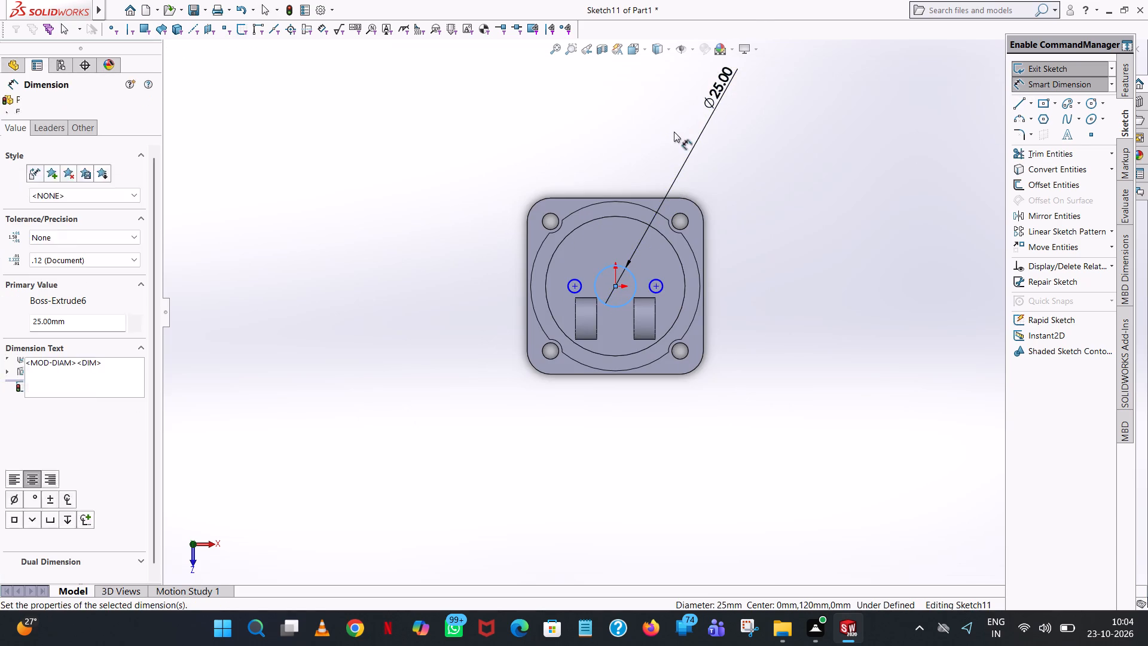
{"action": "left_click", "coordinate": [673, 81]}
{"action": "left_click", "coordinate": [799, 261]}
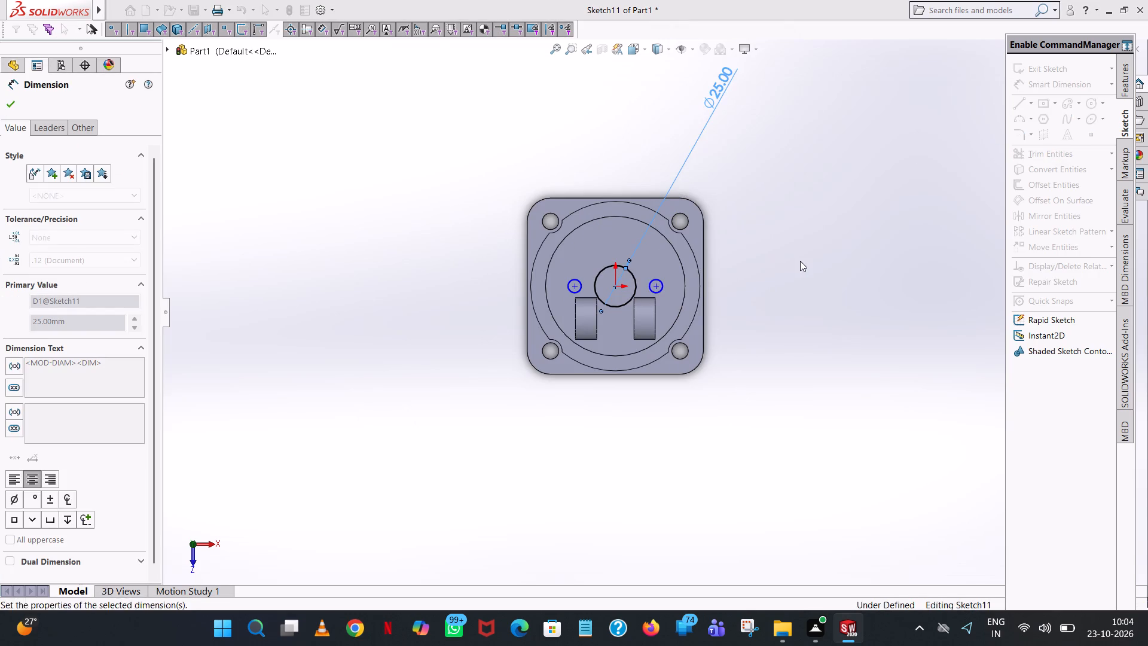
{"action": "left_click", "coordinate": [655, 278]}
{"action": "left_click", "coordinate": [852, 220]}
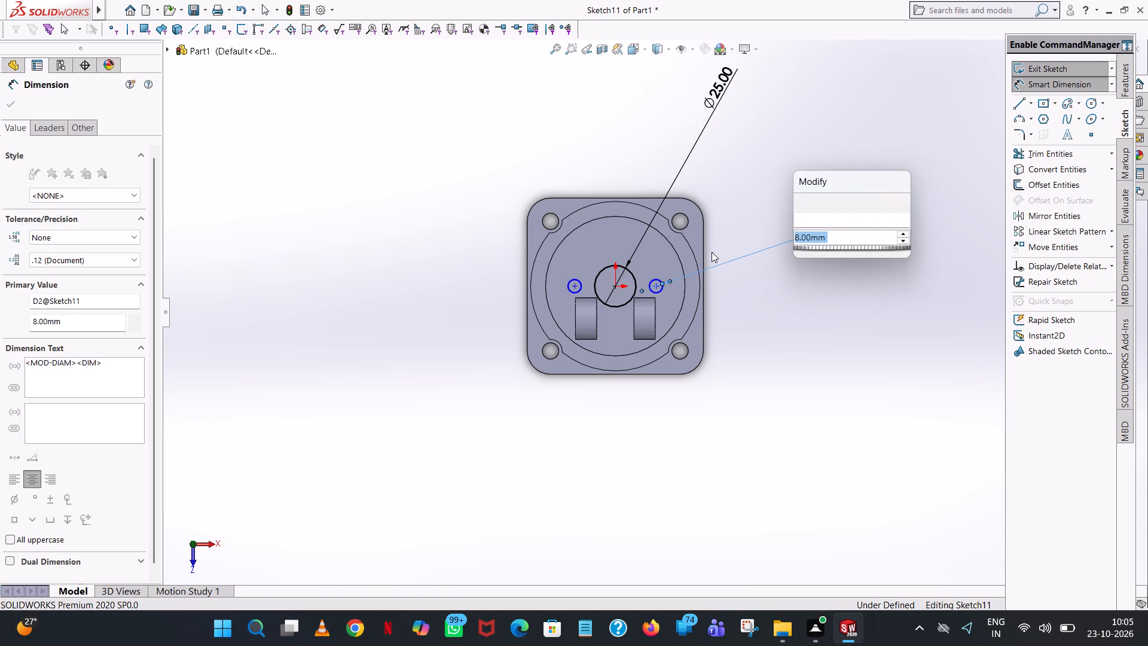
{"action": "left_click", "coordinate": [805, 205]}
{"action": "left_click", "coordinate": [777, 276]}
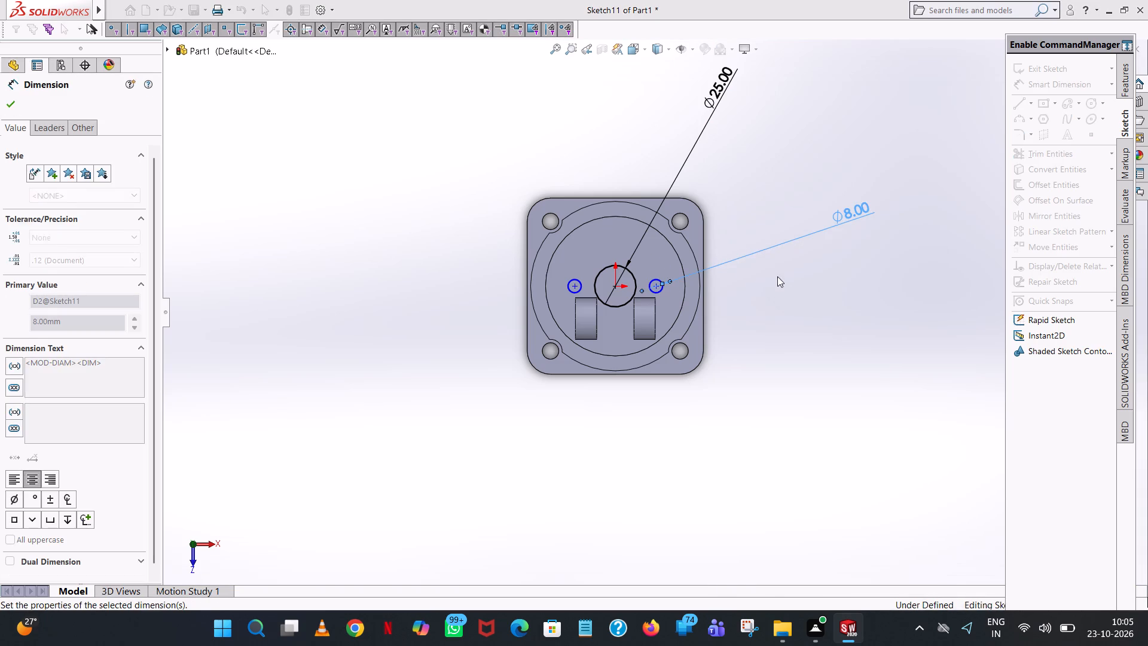
Dimension the positive X small circle's centre horizontally from the origin and vertically from the corner hole on its +X, +Z side.
{"action": "scroll", "coordinate": [671, 309], "scroll_direction": "down", "scroll_amount": 6}
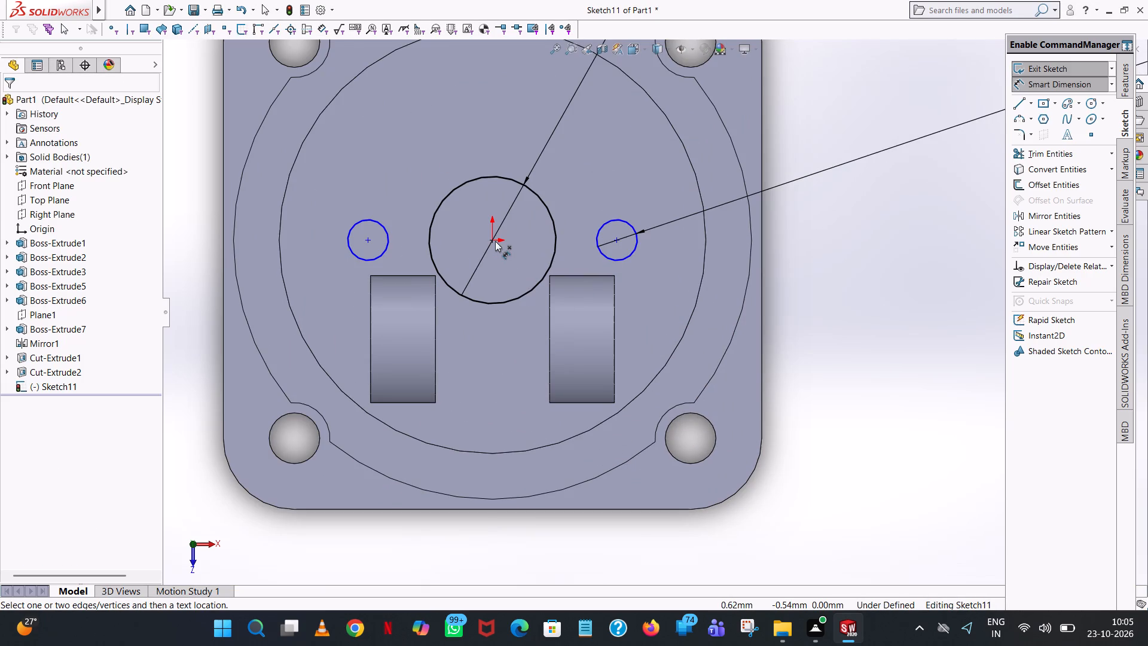
{"action": "left_click", "coordinate": [495, 241]}
{"action": "left_click", "coordinate": [615, 240]}
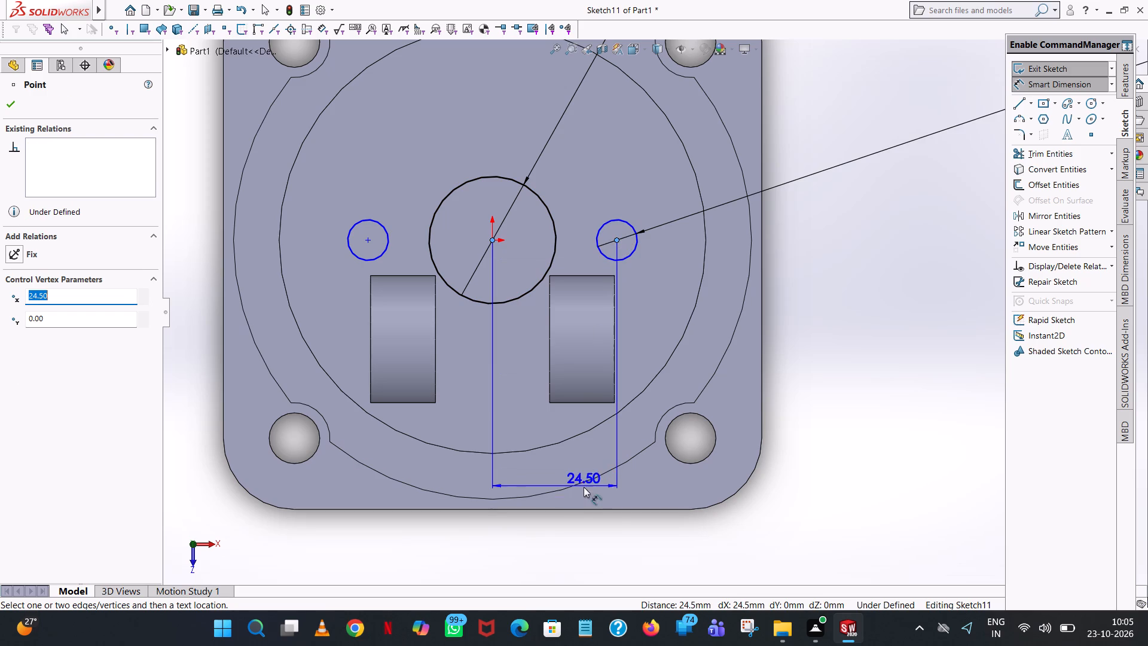
{"action": "left_click", "coordinate": [584, 554]}
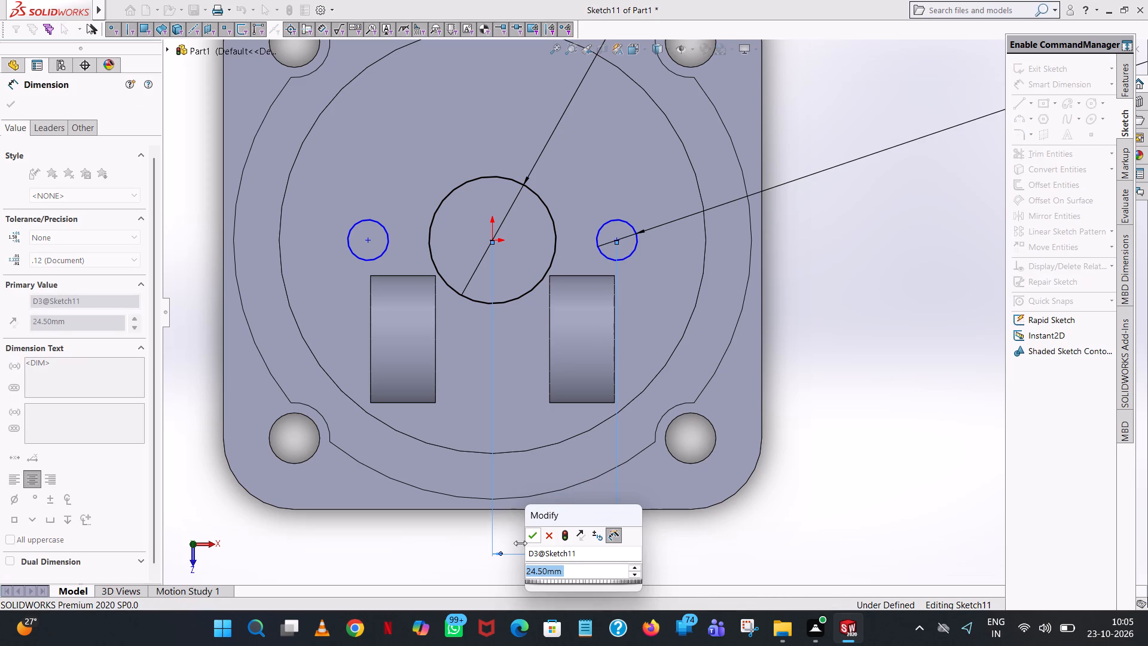
{"action": "left_click", "coordinate": [538, 534]}
{"action": "left_click", "coordinate": [777, 331]}
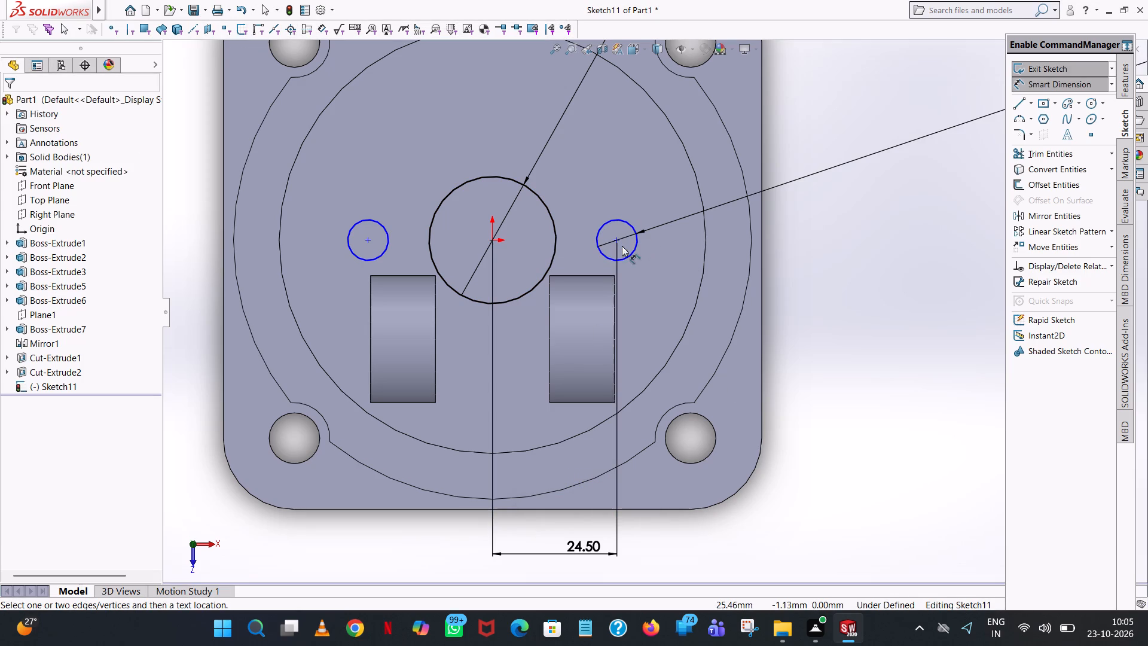
{"action": "left_click", "coordinate": [617, 242]}
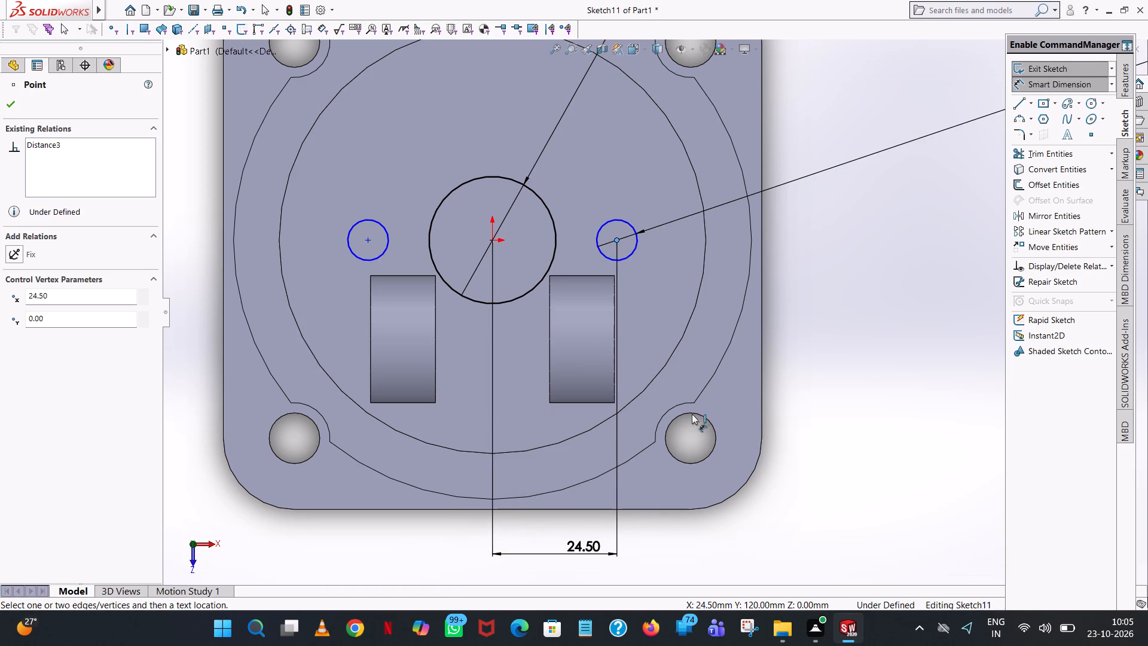
{"action": "left_click", "coordinate": [695, 410]}
{"action": "left_click", "coordinate": [694, 413]}
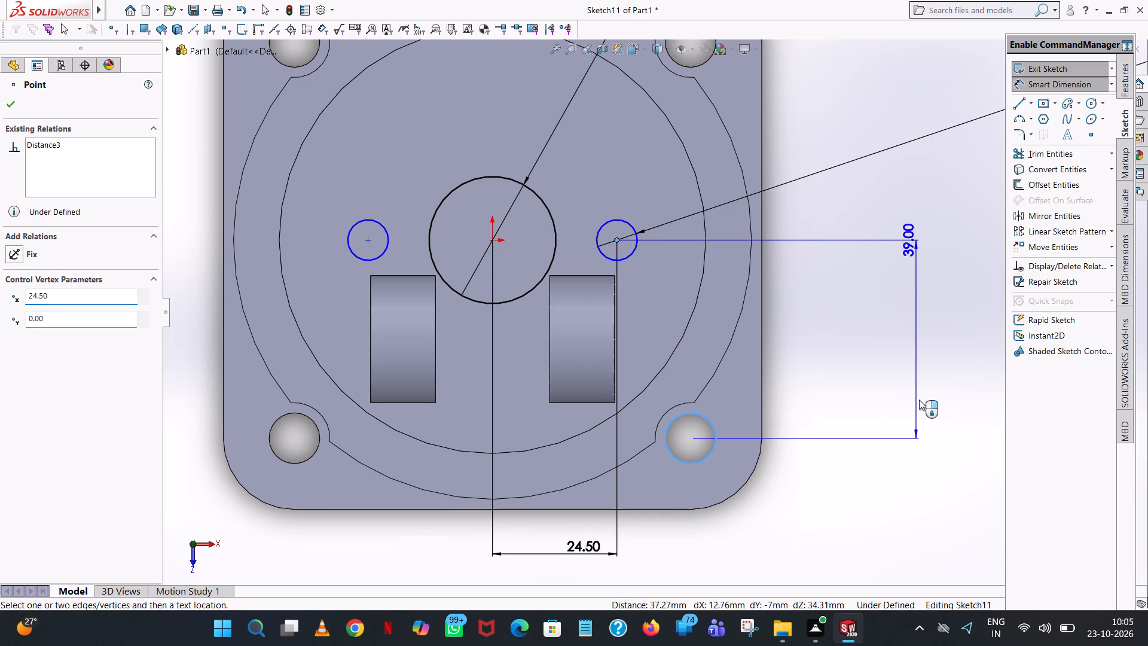
{"action": "left_click", "coordinate": [944, 404]}
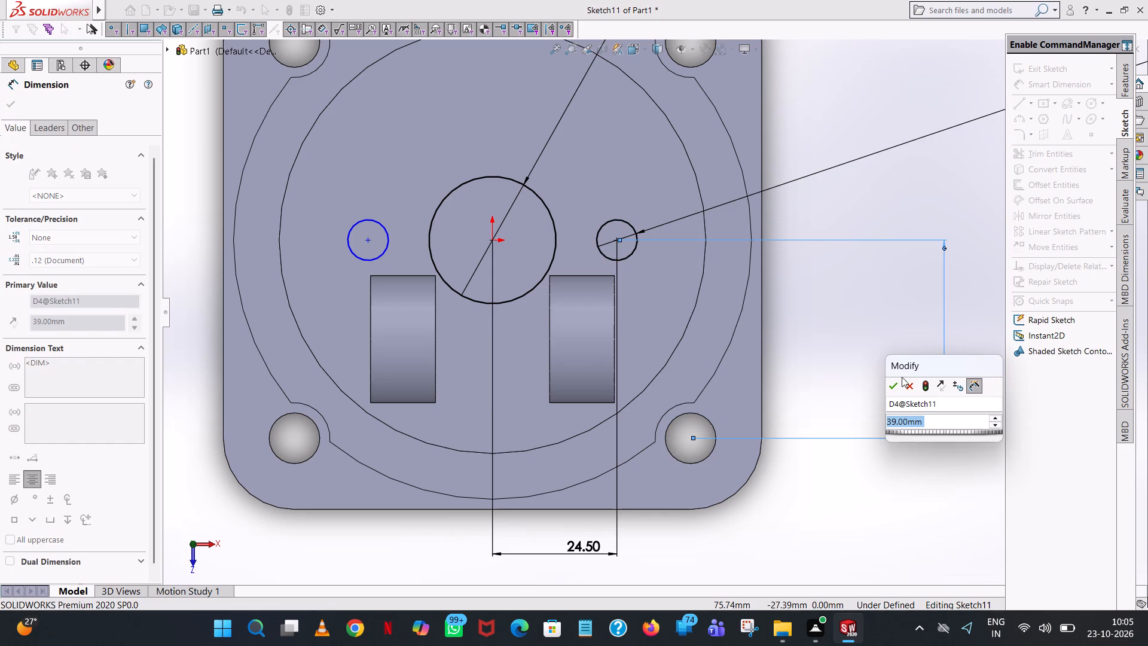
{"action": "left_click", "coordinate": [897, 392]}
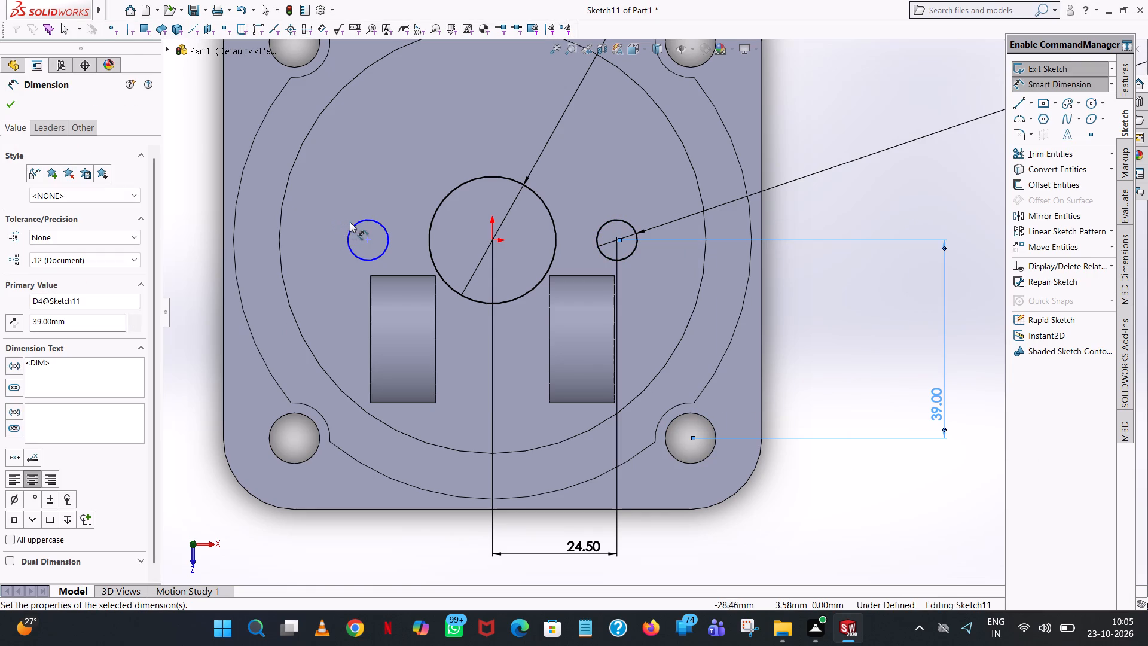
Dimension the diameter of the small circle on the negative X side.
{"action": "left_click", "coordinate": [367, 222]}
{"action": "left_click", "coordinate": [277, 268]}
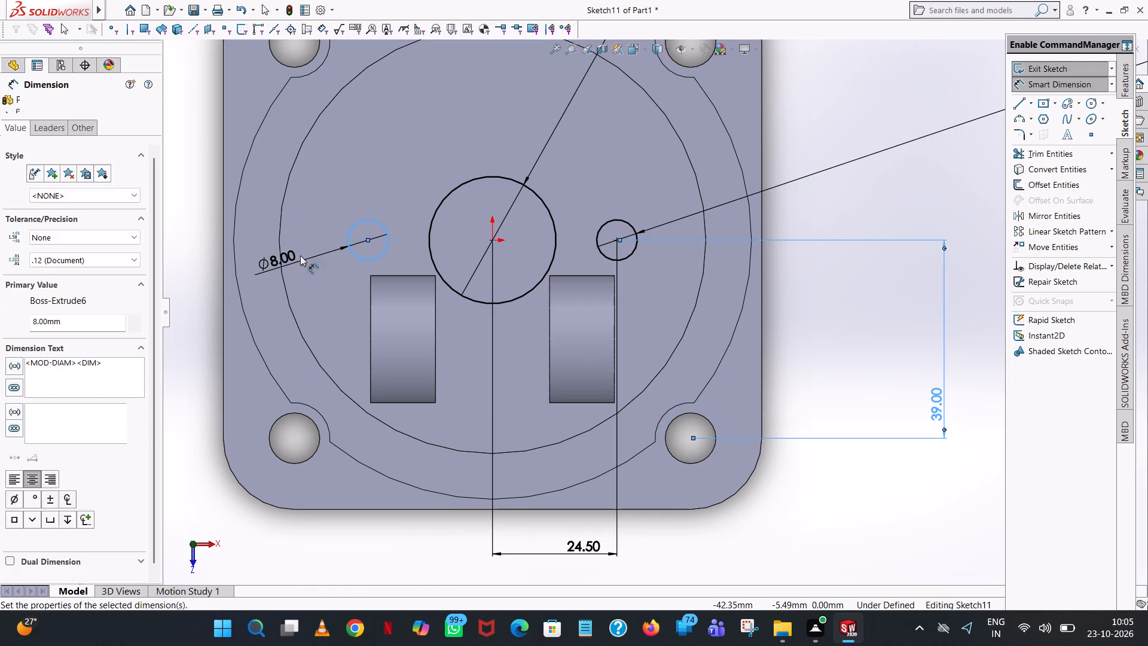
{"action": "left_click", "coordinate": [227, 251]}
{"action": "left_click", "coordinate": [245, 166]}
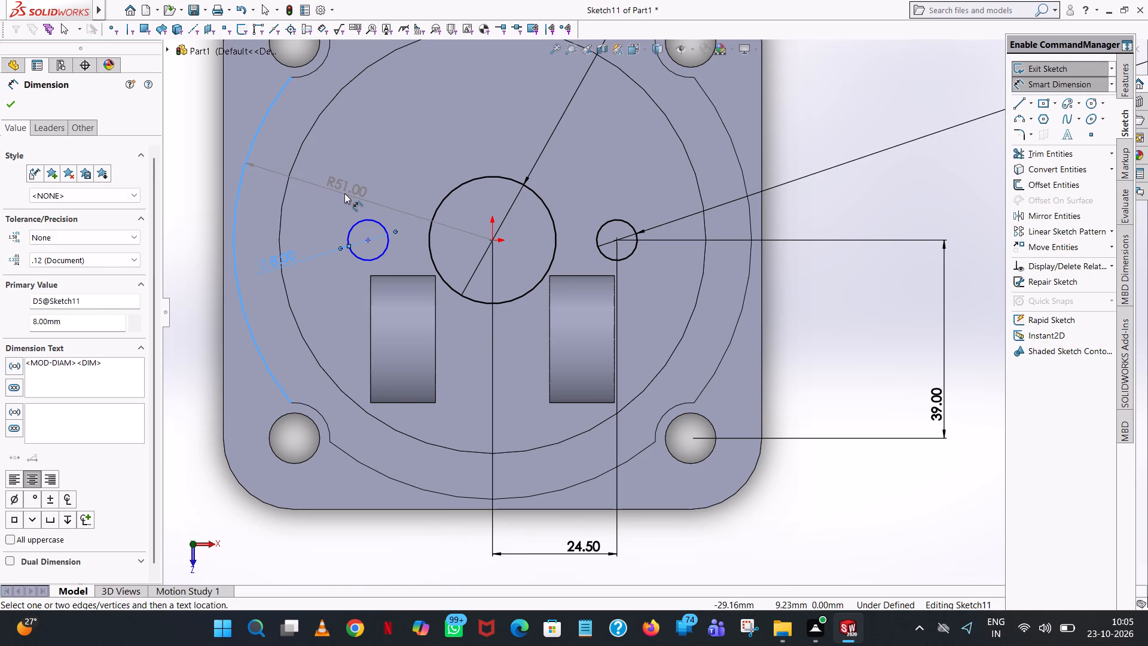
{"action": "key", "text": "Escape"}
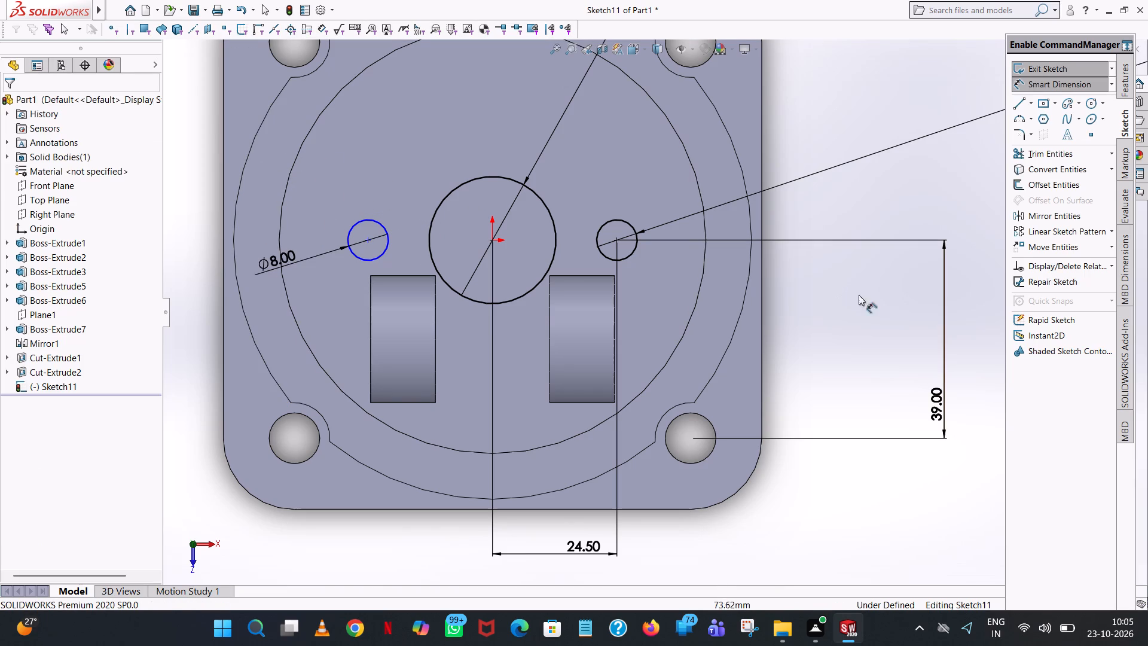
{"action": "left_click", "coordinate": [849, 294]}
Dimension the negative X small circle's centre horizontally from the origin and vertically from the -X, +Z corner hole.
{"action": "left_click", "coordinate": [368, 237]}
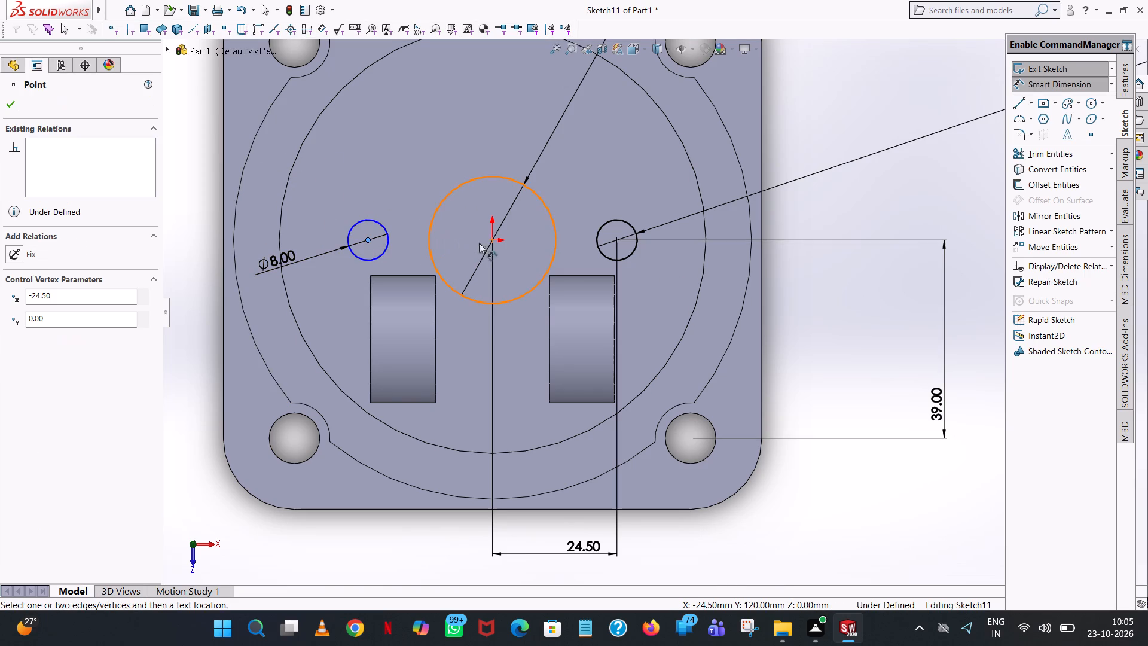
{"action": "left_click", "coordinate": [492, 239]}
{"action": "left_click", "coordinate": [424, 559]}
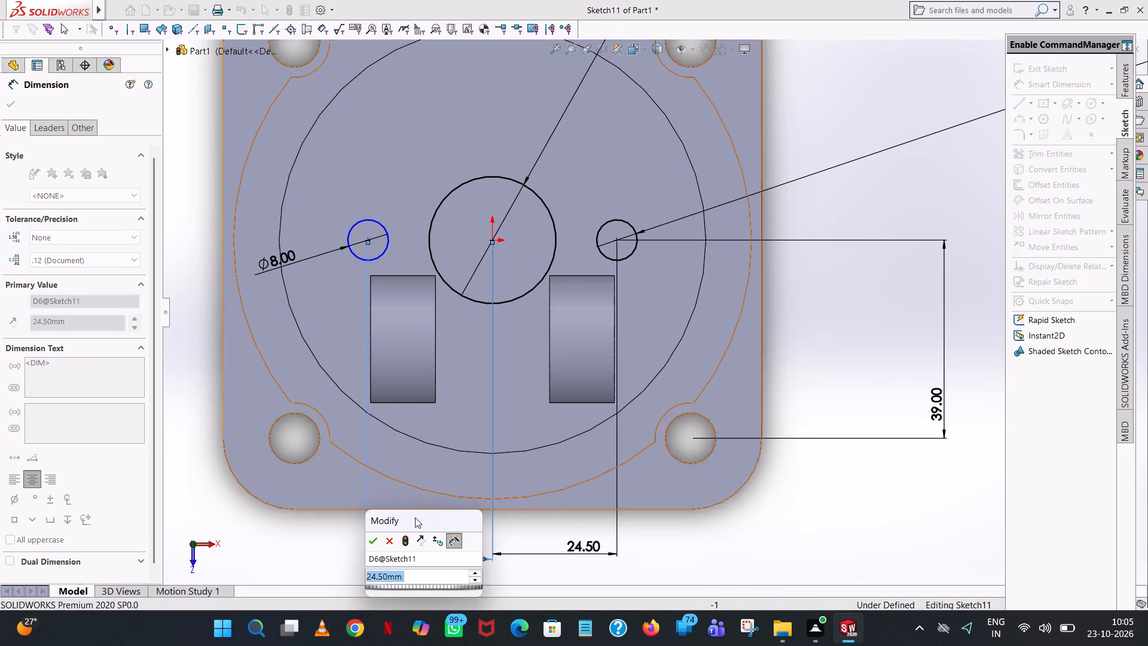
{"action": "left_click", "coordinate": [371, 540]}
{"action": "left_click", "coordinate": [903, 220]}
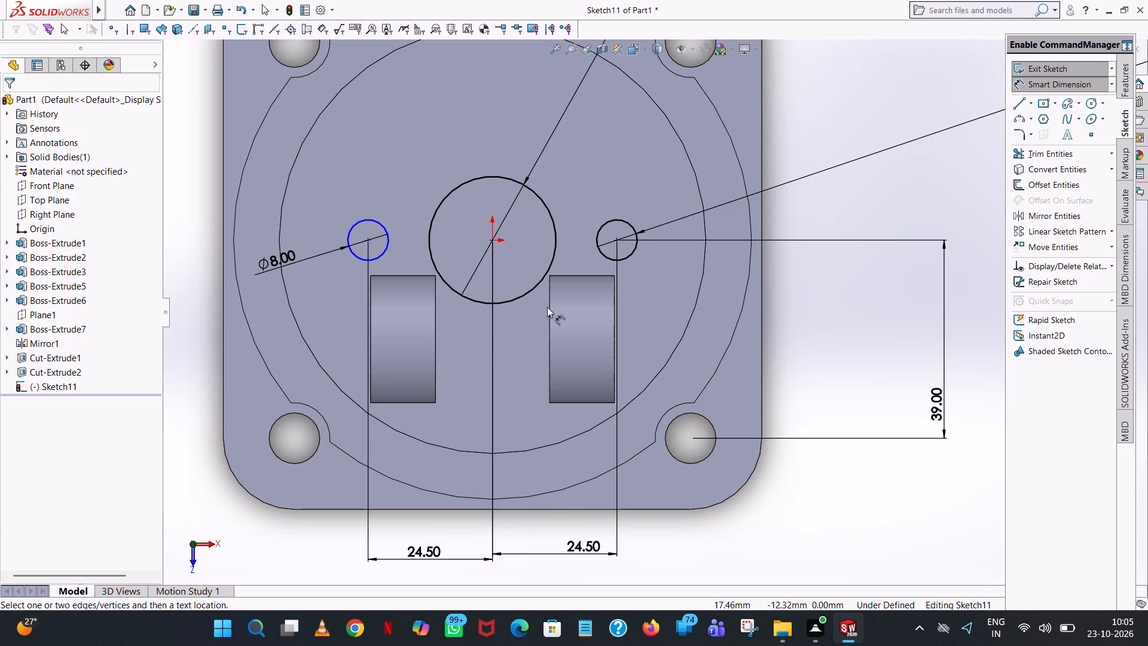
{"action": "left_click", "coordinate": [370, 237]}
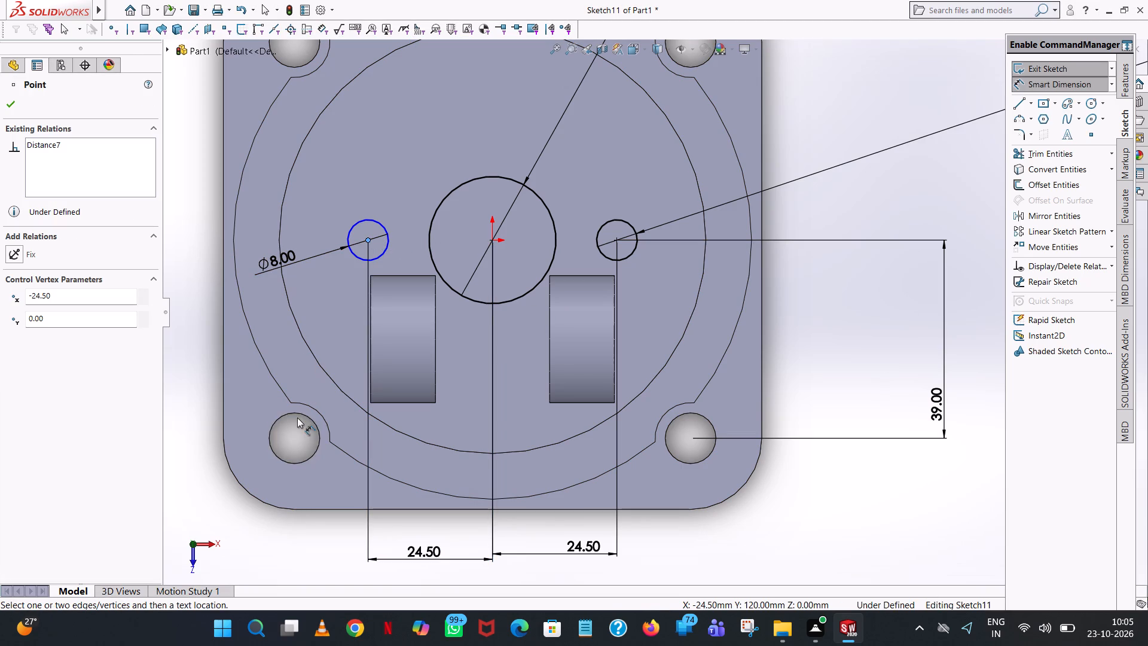
{"action": "left_click", "coordinate": [300, 412]}
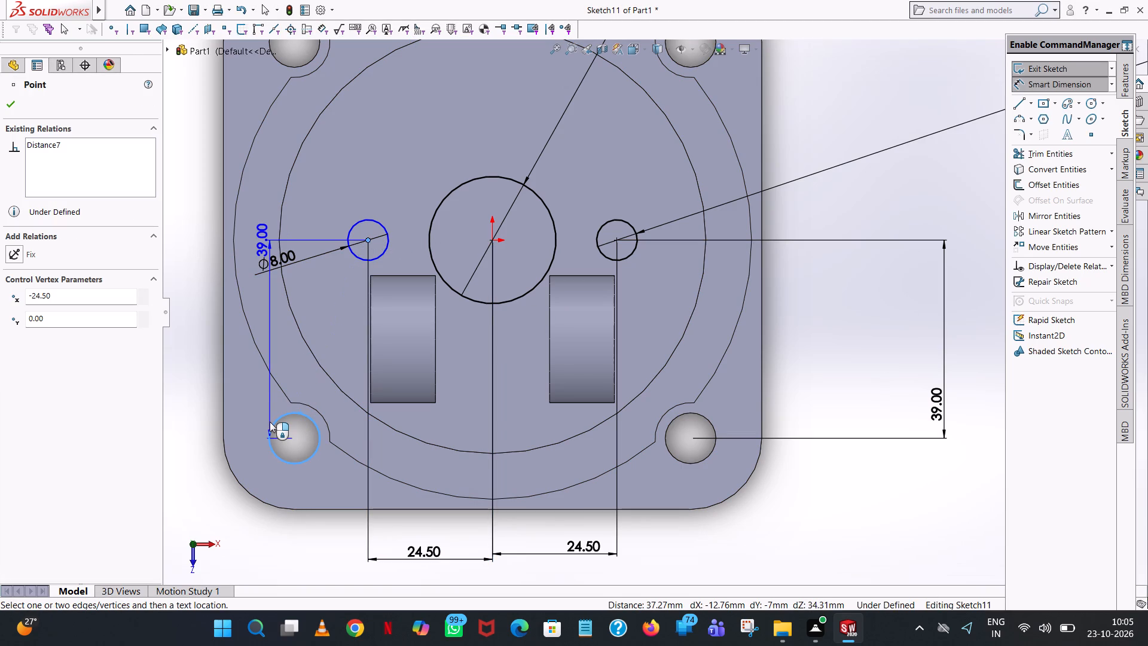
{"action": "scroll", "coordinate": [270, 420], "scroll_direction": "up", "scroll_amount": 2}
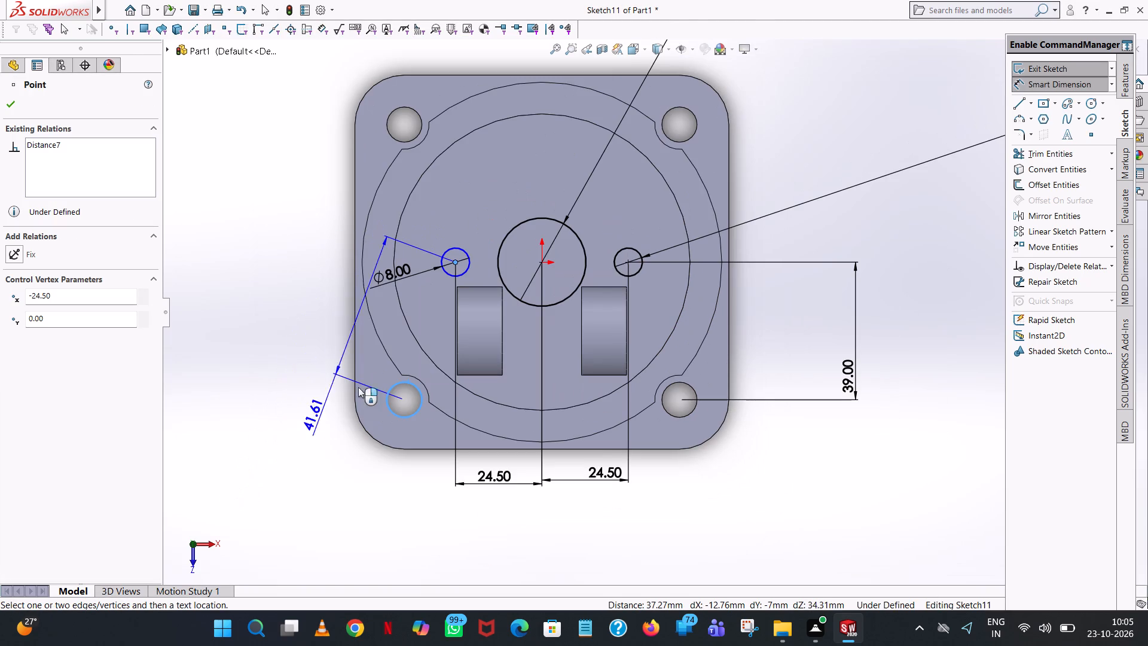
{"action": "left_click", "coordinate": [245, 310]}
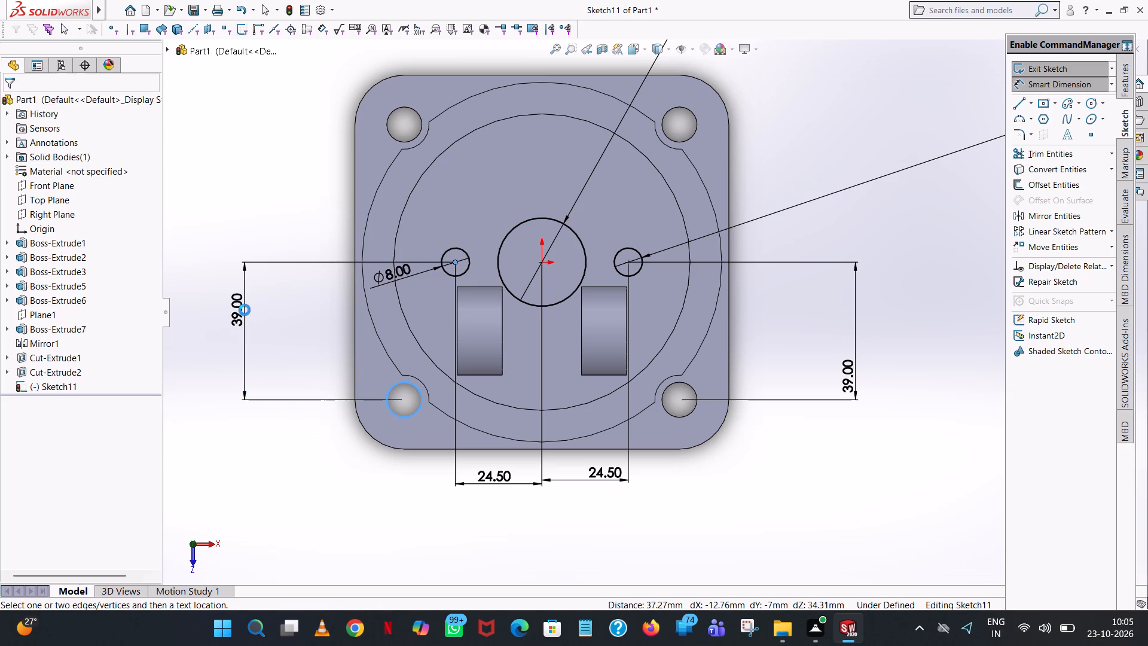
{"action": "left_click", "coordinate": [194, 292]}
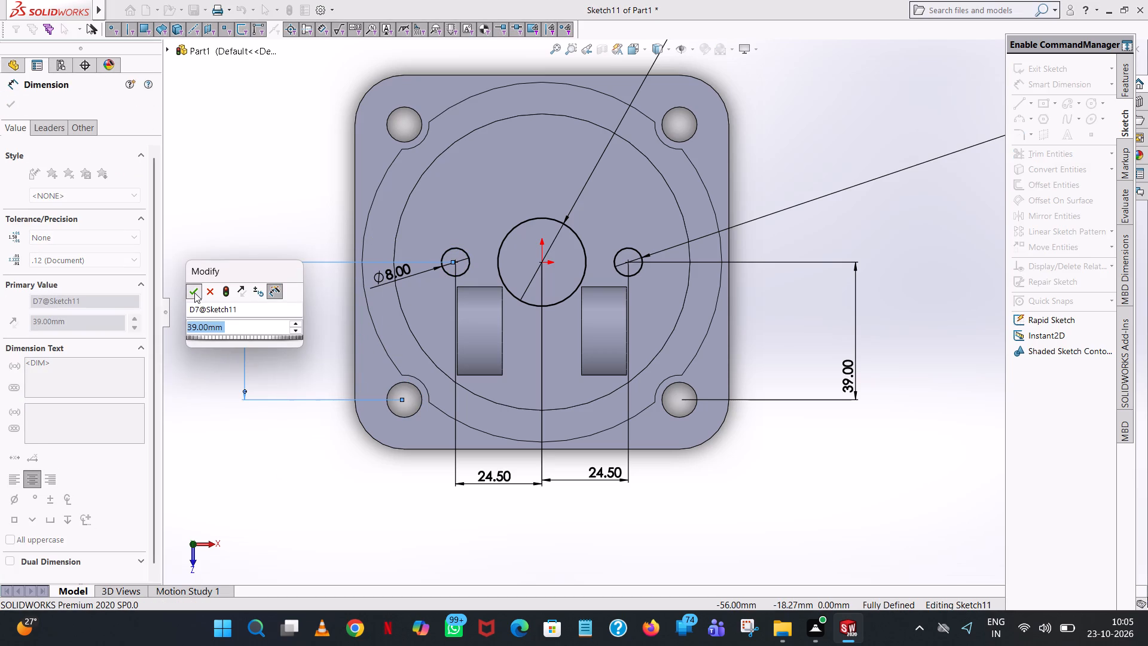
{"action": "key", "text": "grave"}
{"action": "left_click", "coordinate": [289, 197]}
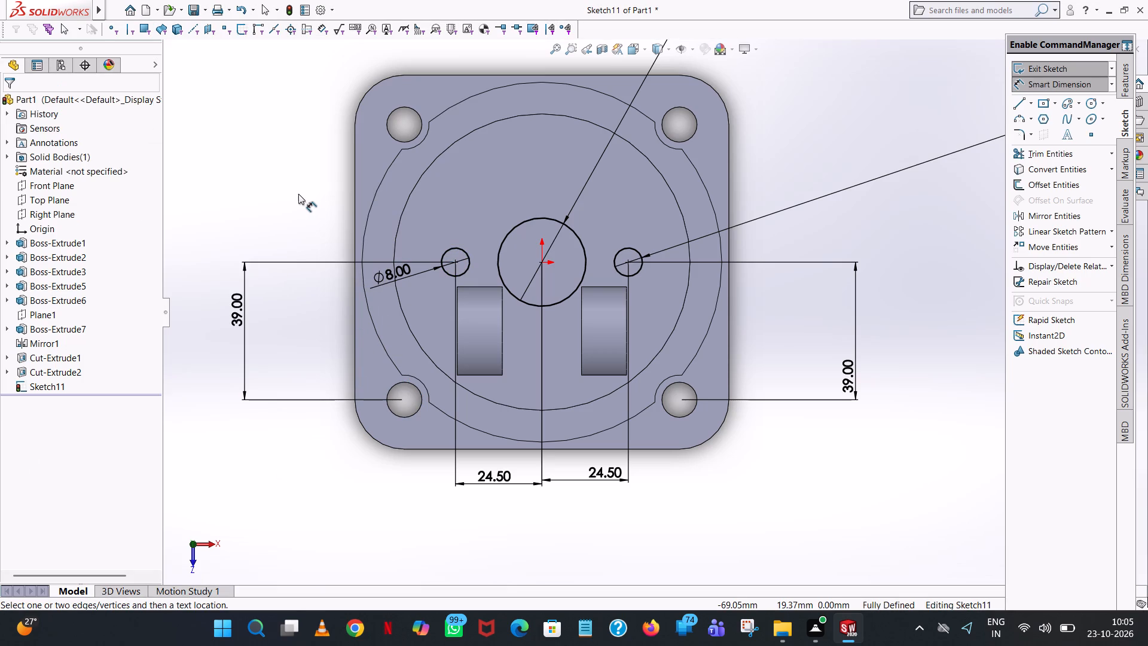
{"action": "left_click", "coordinate": [298, 194]}
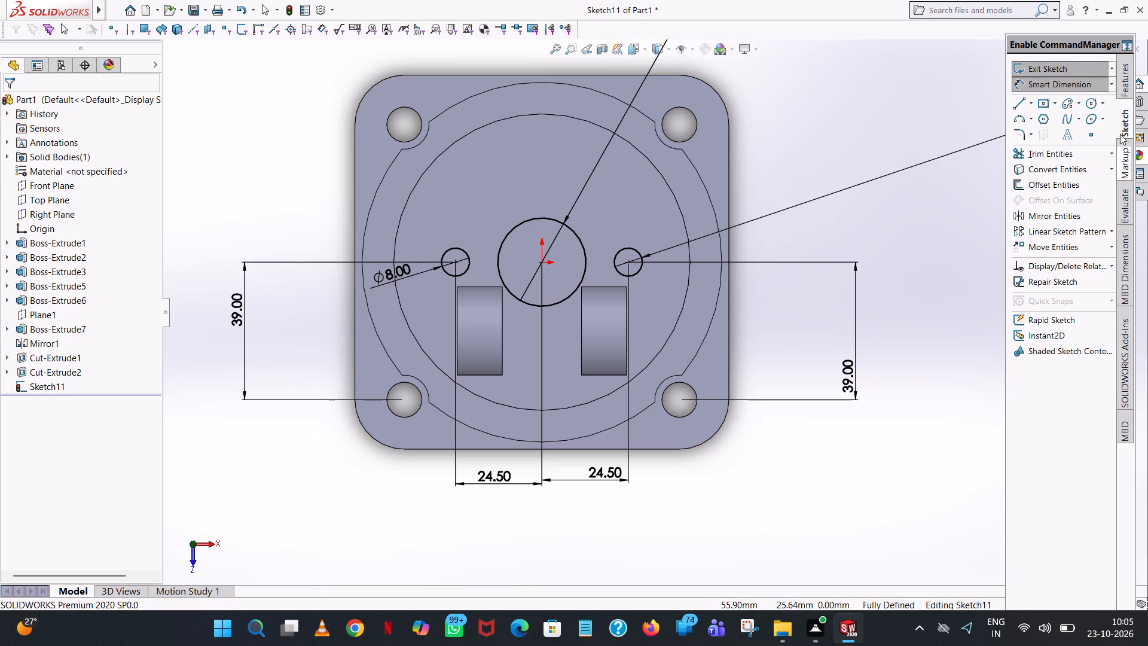
Start a solid feature from the dimensioned three-circle sketch.
{"action": "left_click", "coordinate": [1129, 81]}
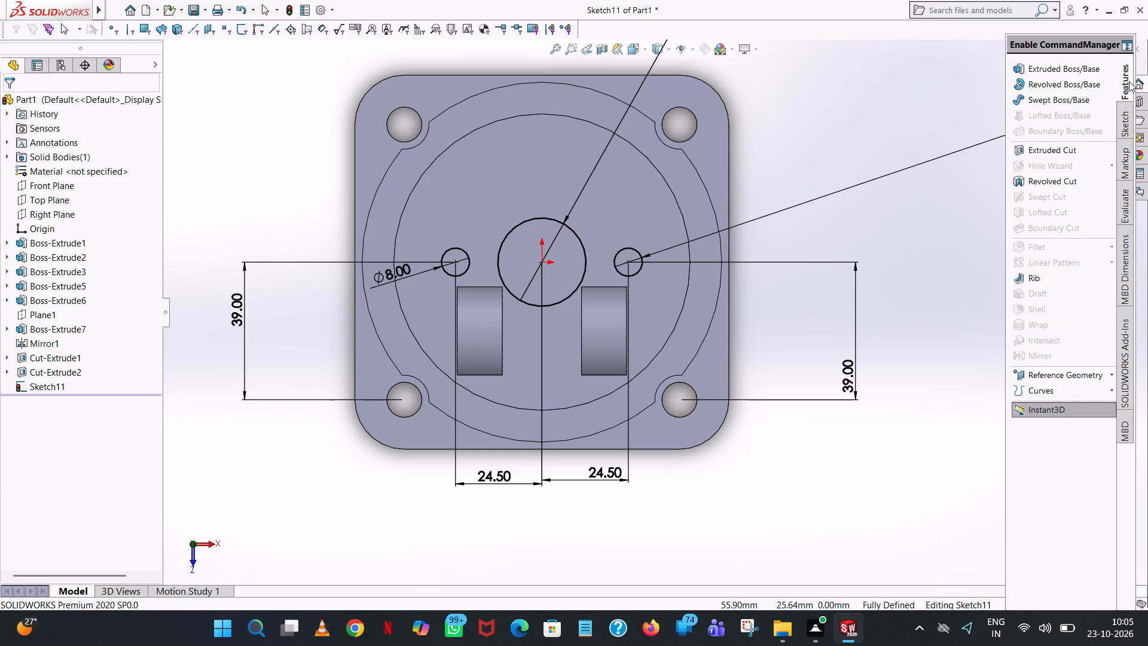
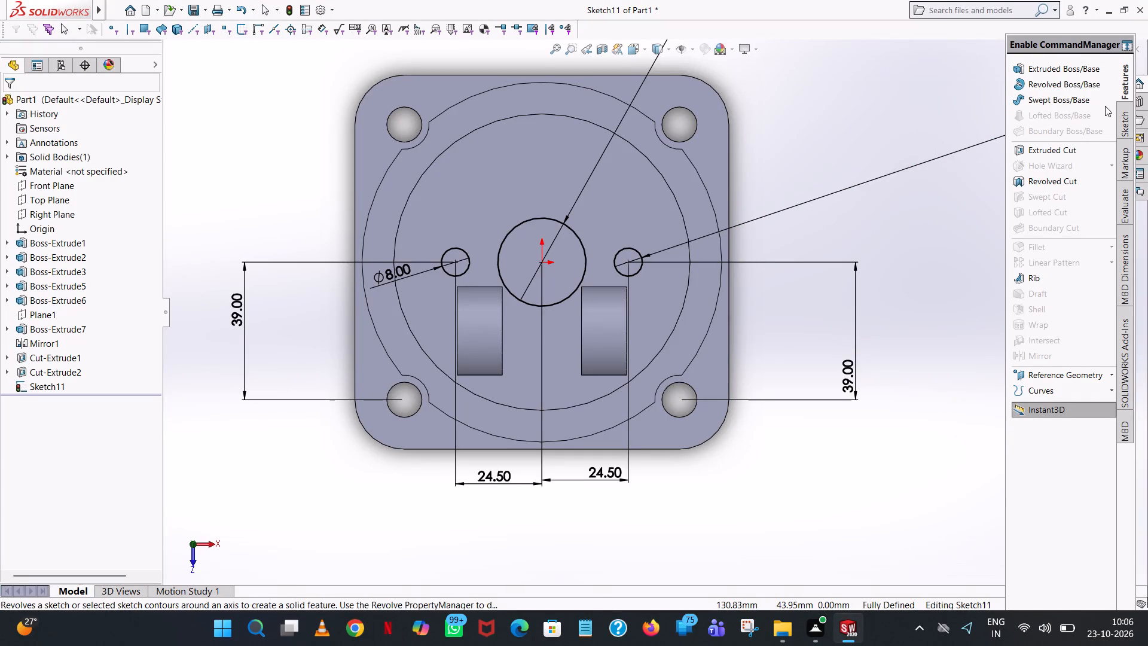
Cut-extrude the three-circle sketch on the top boss to a blind depth of 10 mm.
{"action": "left_click", "coordinate": [1055, 154]}
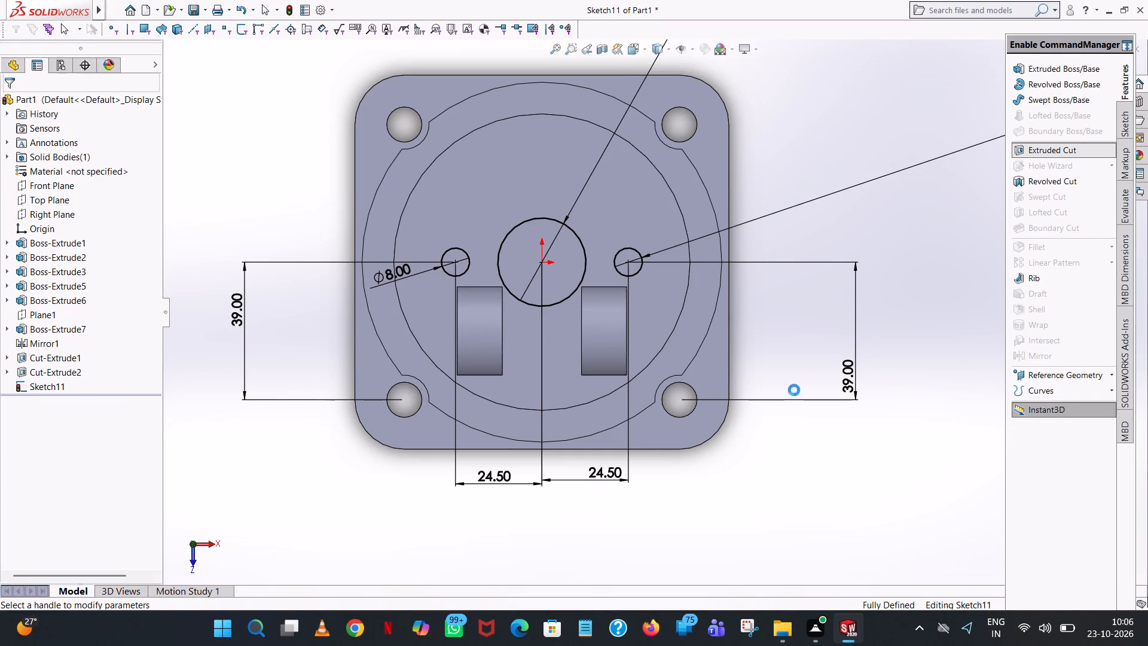
{"action": "middle_click_drag", "start_coordinate": [805, 373], "coordinate": [775, 89]}
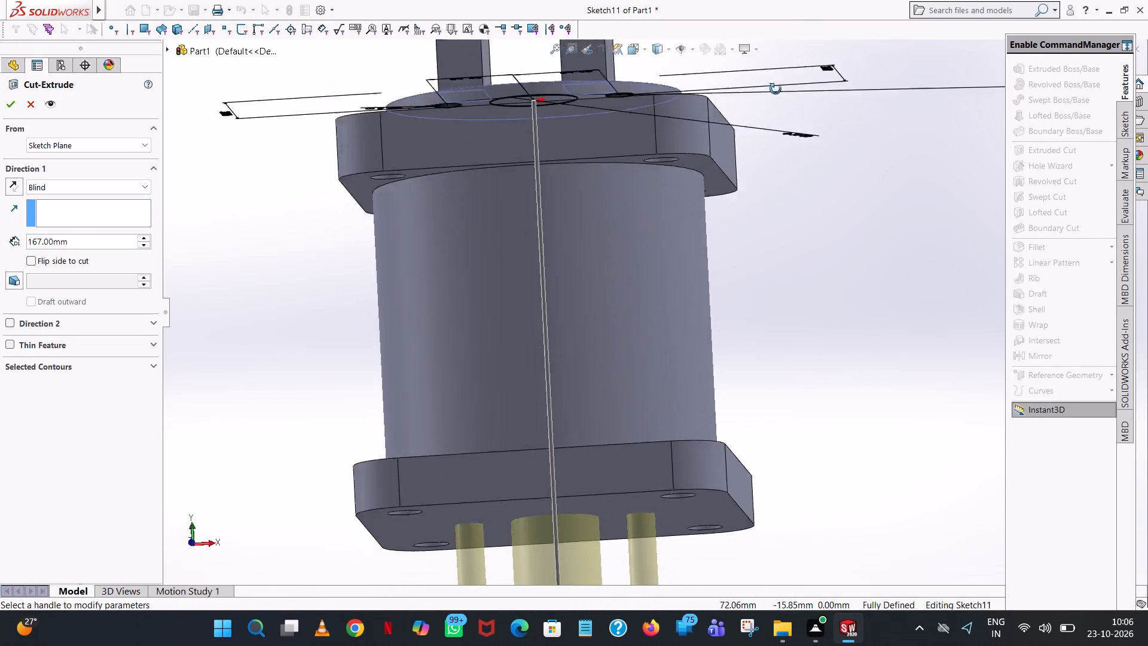
{"action": "middle_click_drag", "start_coordinate": [775, 89], "coordinate": [774, 140]}
{"action": "double_click", "coordinate": [84, 237]}
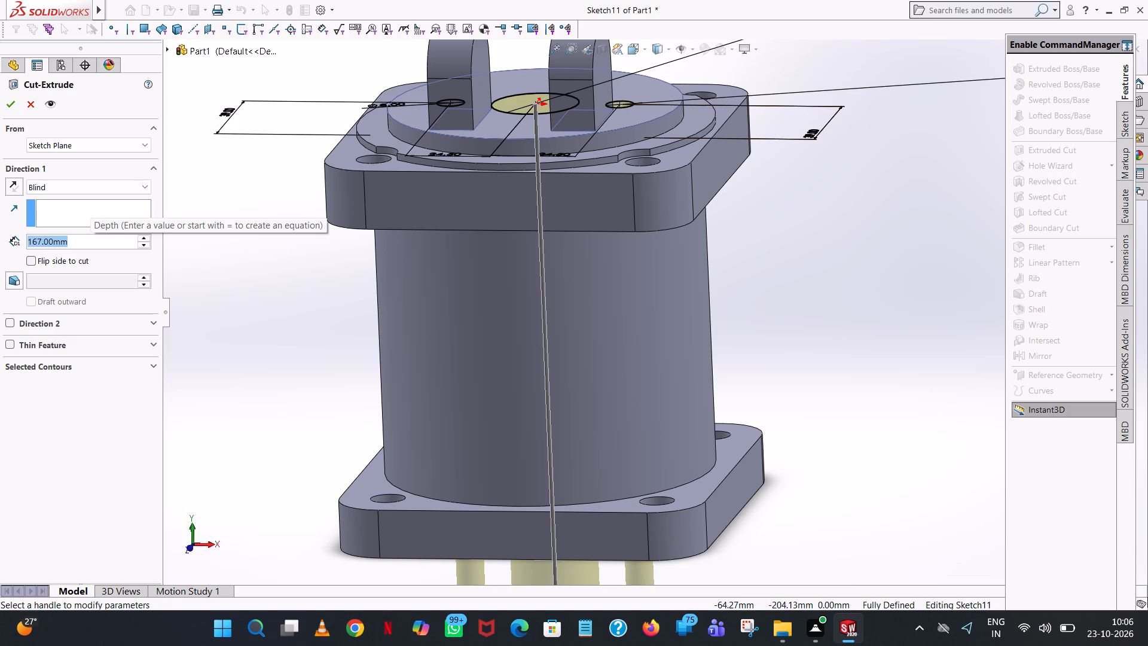
{"action": "type", "text": "10"}
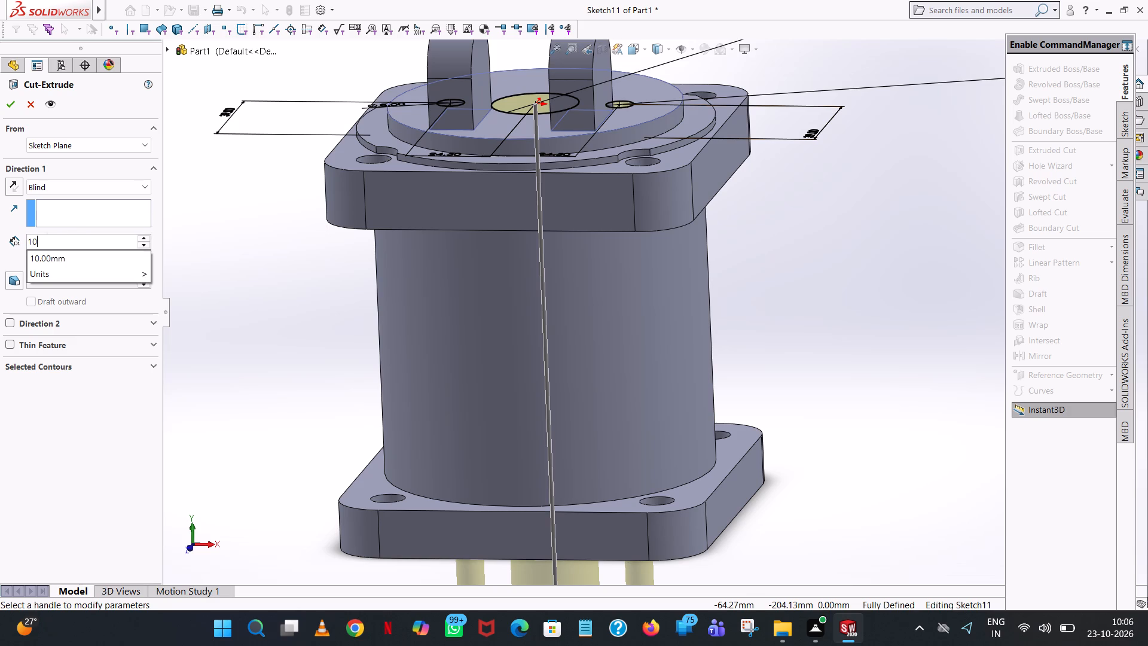
{"action": "key", "text": "Return"}
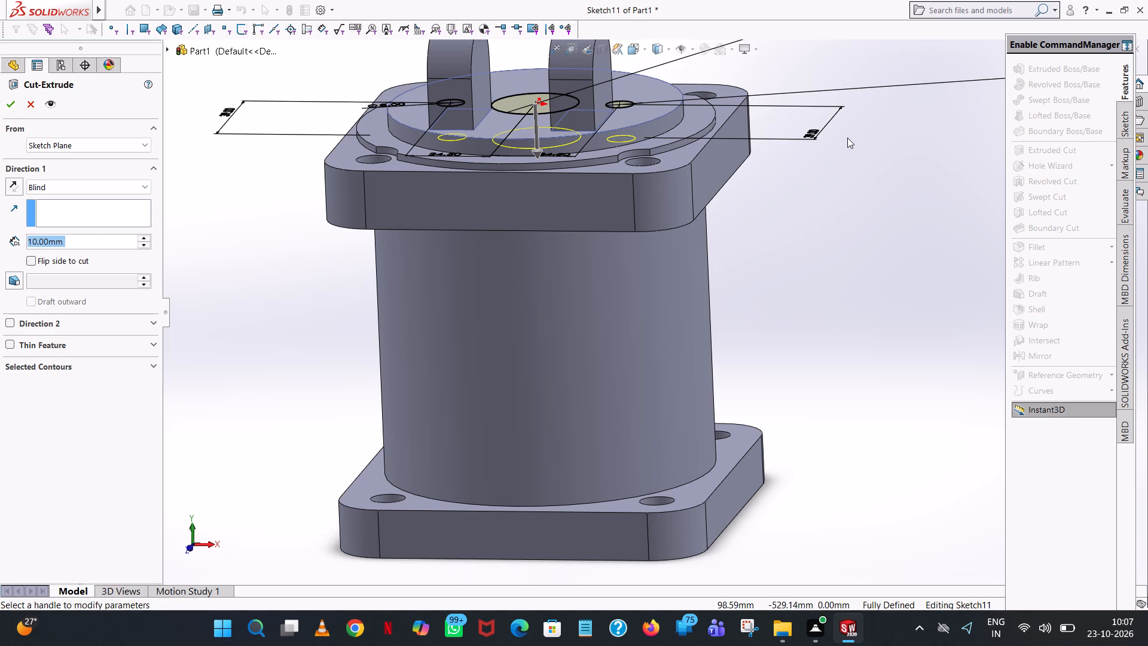
{"action": "left_click", "coordinate": [9, 102]}
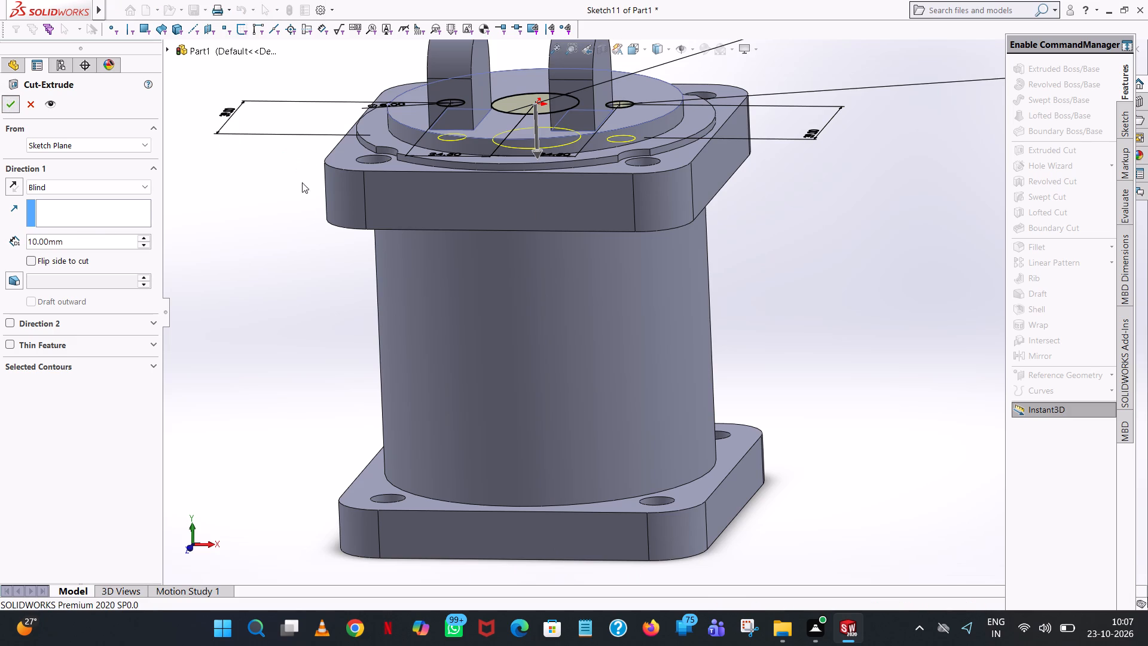
{"action": "left_click", "coordinate": [275, 309]}
Examine the new holes, the lugs and both plates from several angles.
{"action": "middle_click_drag", "start_coordinate": [410, 237], "coordinate": [364, 510]}
{"action": "scroll", "coordinate": [410, 245], "scroll_direction": "up", "scroll_amount": 1}
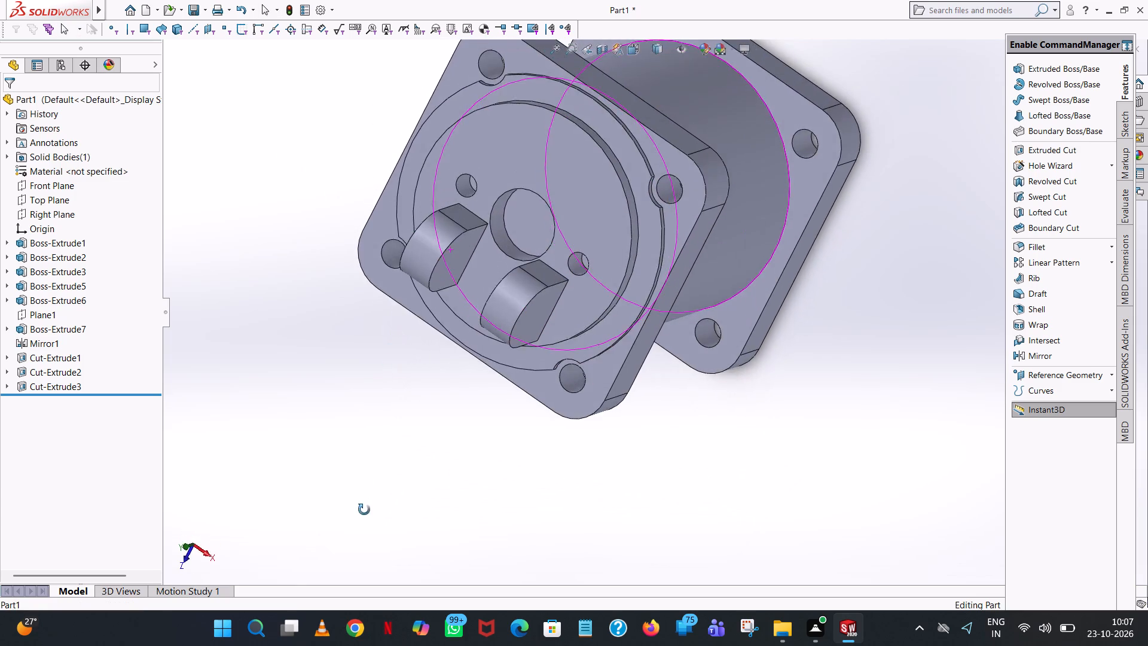
{"action": "middle_click_drag", "start_coordinate": [364, 510], "coordinate": [437, 295]}
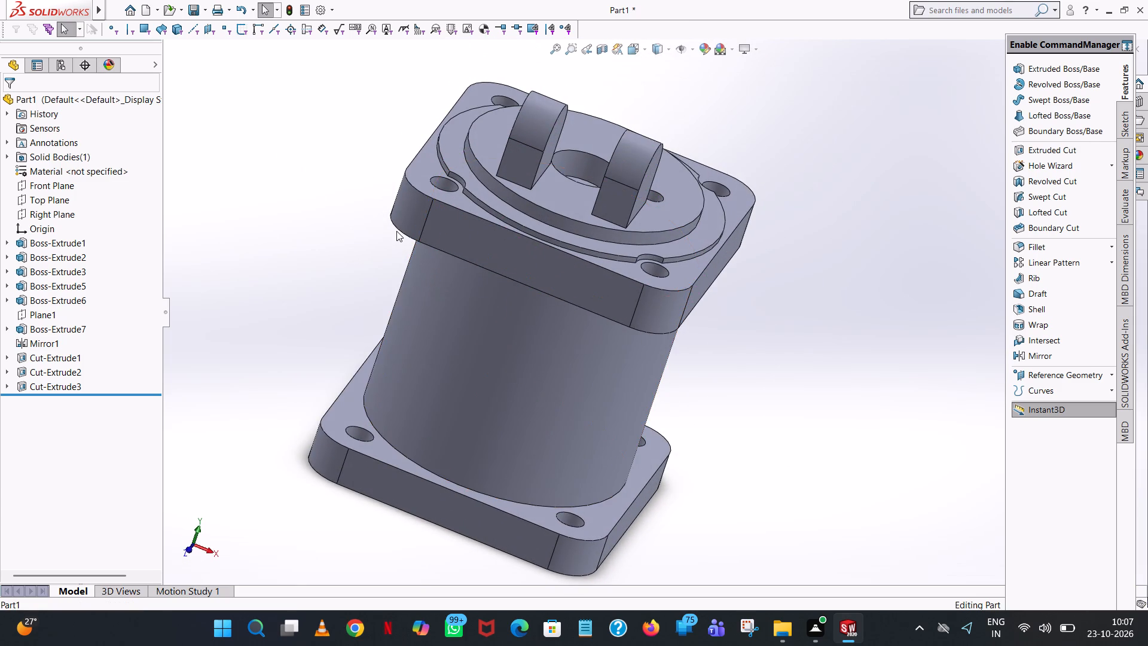
{"action": "middle_click_drag", "start_coordinate": [396, 231], "coordinate": [380, 115]}
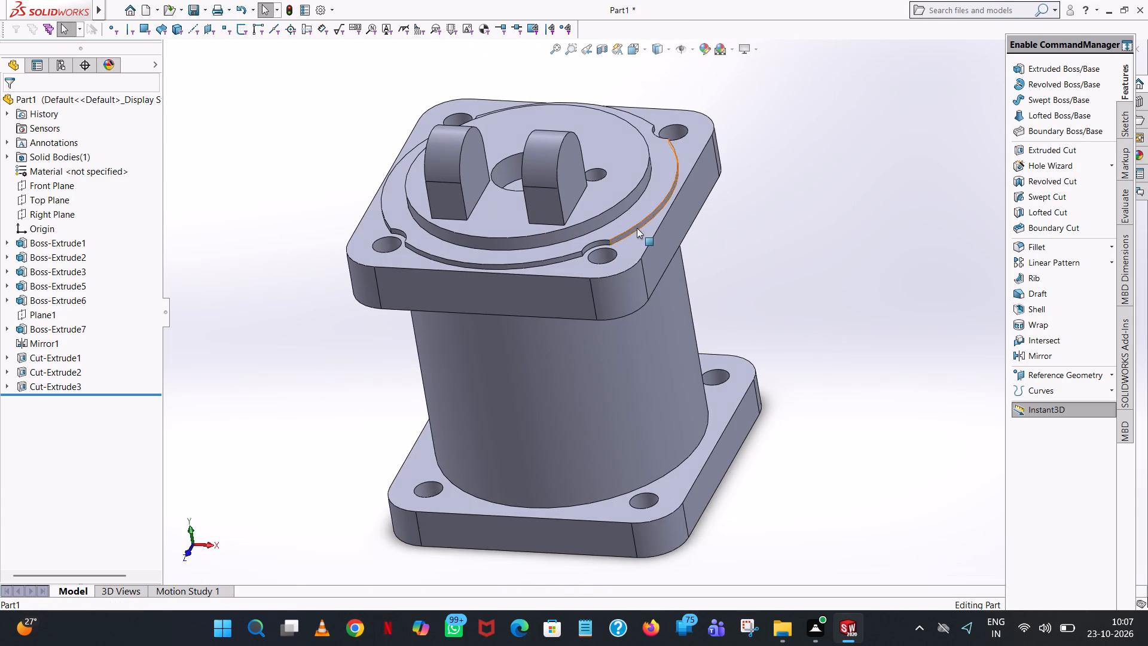
{"action": "scroll", "coordinate": [637, 228], "scroll_direction": "up", "scroll_amount": 3}
{"action": "middle_click_drag", "start_coordinate": [735, 314], "coordinate": [690, 230]}
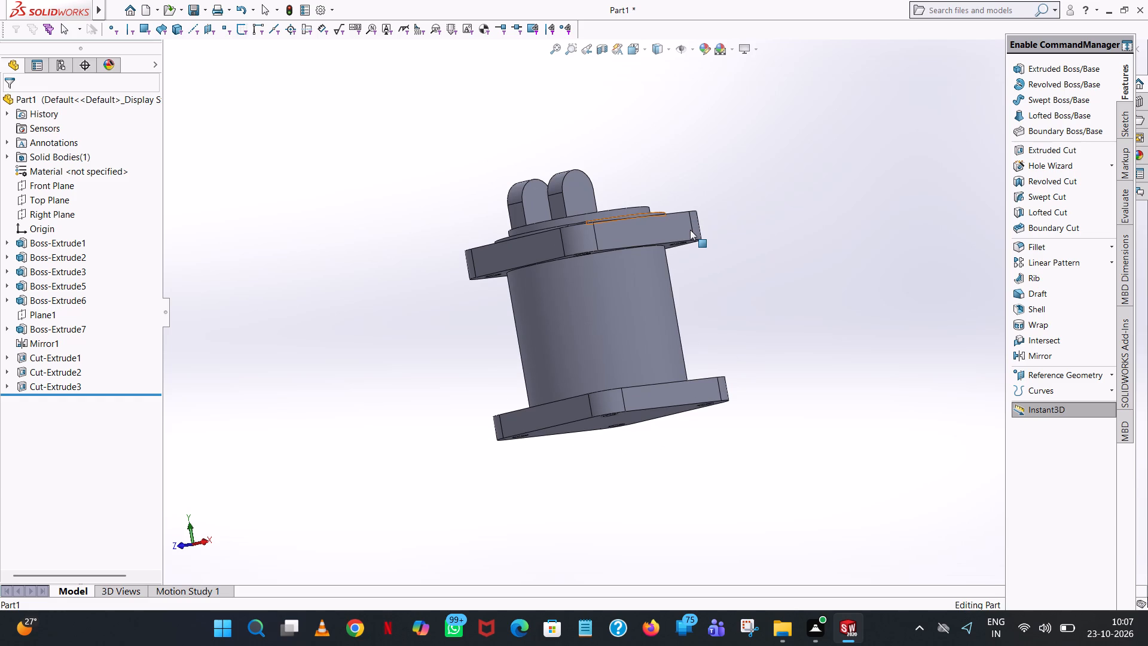
{"action": "scroll", "coordinate": [701, 247], "scroll_direction": "up", "scroll_amount": 1}
{"action": "middle_click_drag", "start_coordinate": [719, 273], "coordinate": [723, 287]}
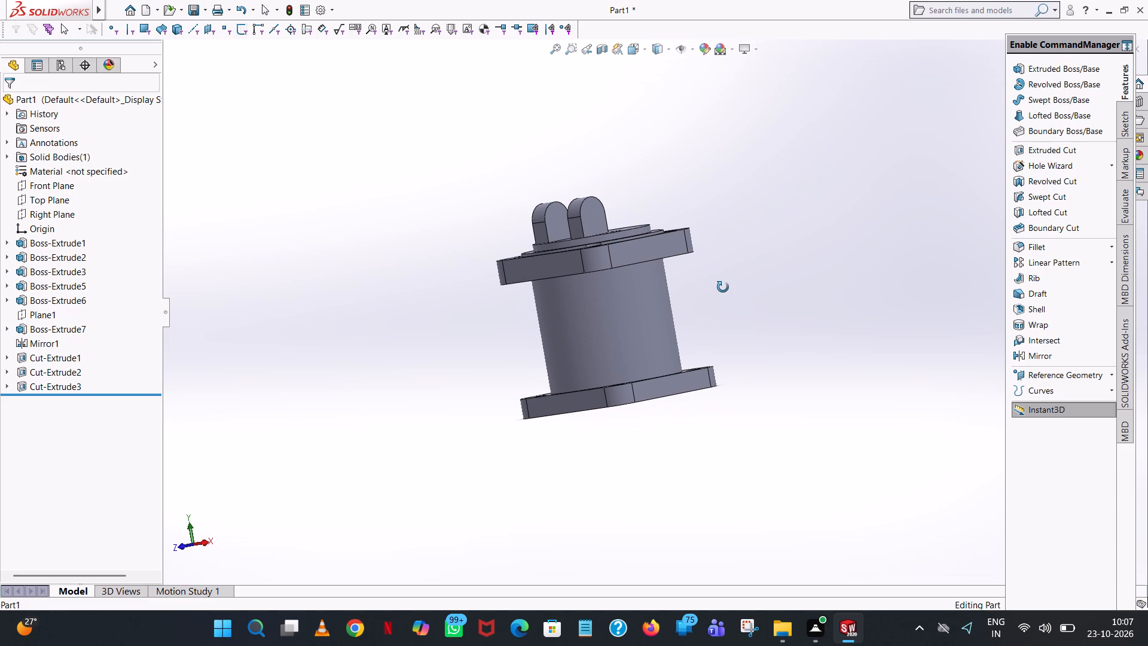
{"action": "middle_click_drag", "start_coordinate": [723, 287], "coordinate": [732, 348]}
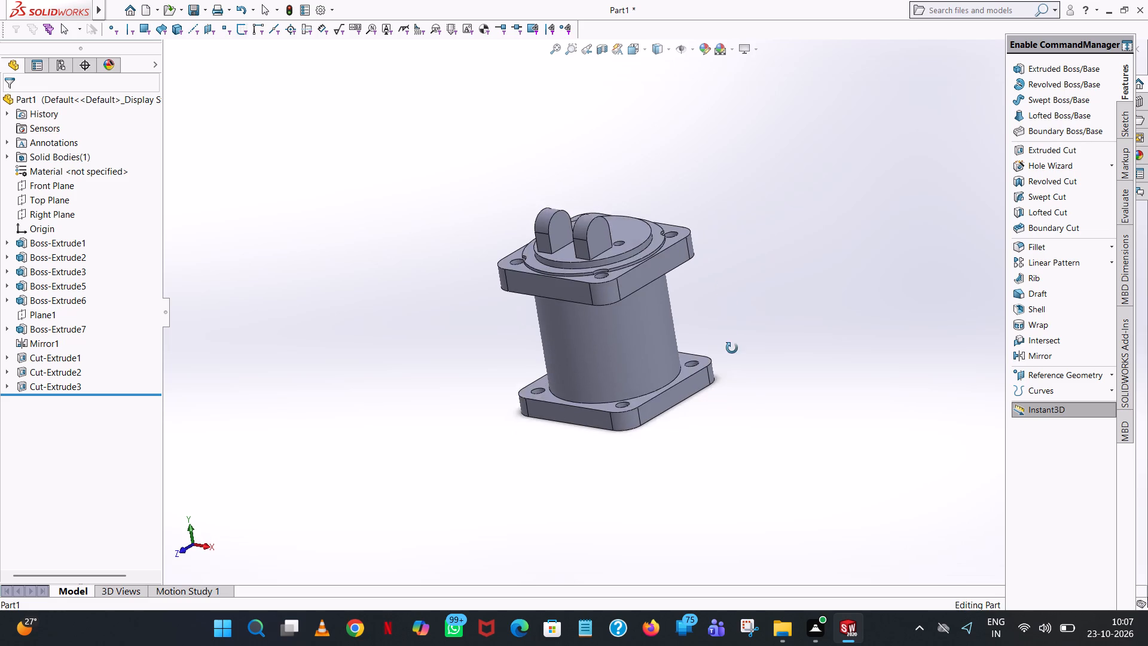
{"action": "middle_click_drag", "start_coordinate": [732, 348], "coordinate": [732, 349]}
{"action": "scroll", "coordinate": [732, 349], "scroll_direction": "up", "scroll_amount": 2}
{"action": "middle_click_drag", "start_coordinate": [744, 425], "coordinate": [771, 544]}
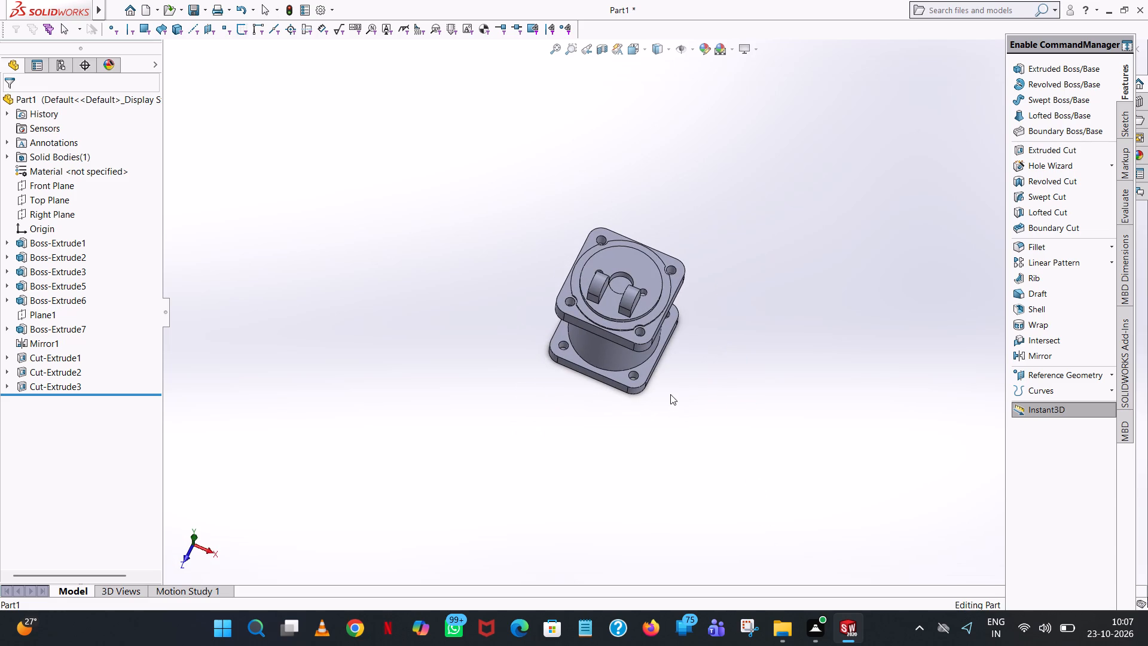
{"action": "scroll", "coordinate": [670, 394], "scroll_direction": "down", "scroll_amount": 1}
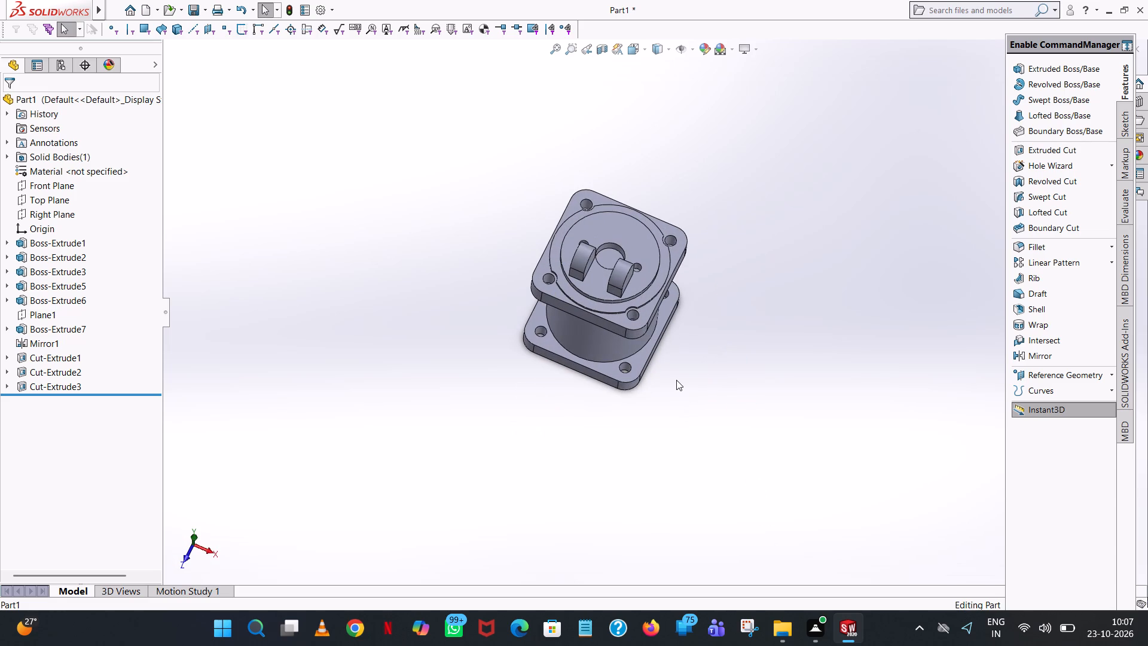
{"action": "key", "text": "ctrl+7"}
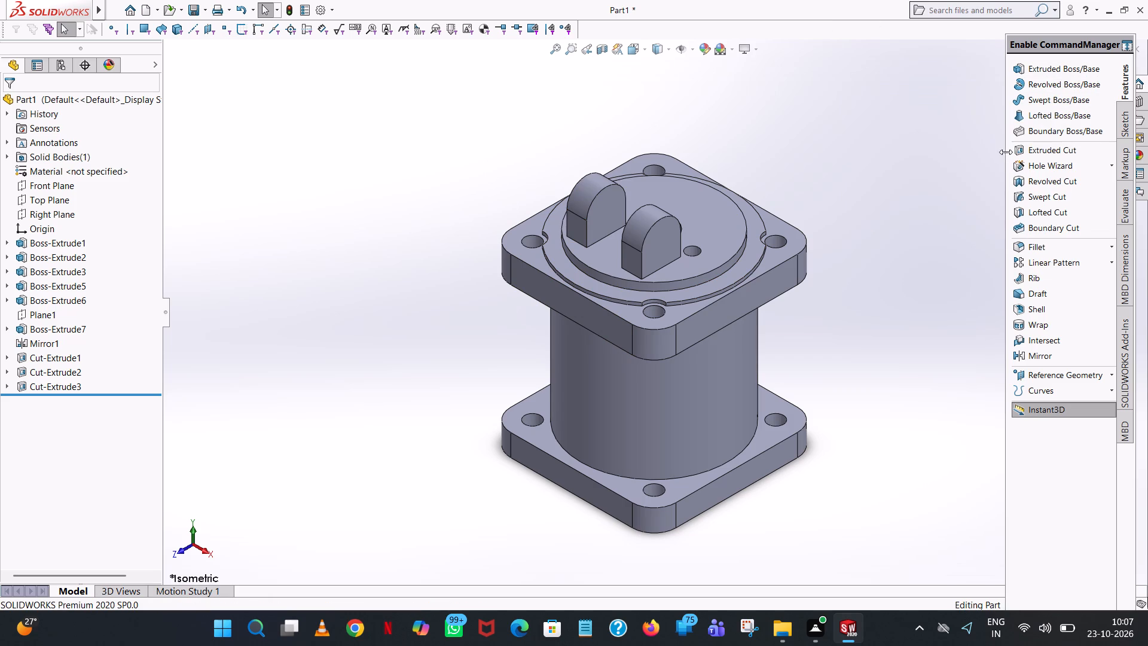
Start a boss-extrude sketch on the ring-shaped face surrounding the raised disc on the upper plate.
{"action": "left_click", "coordinate": [1028, 149]}
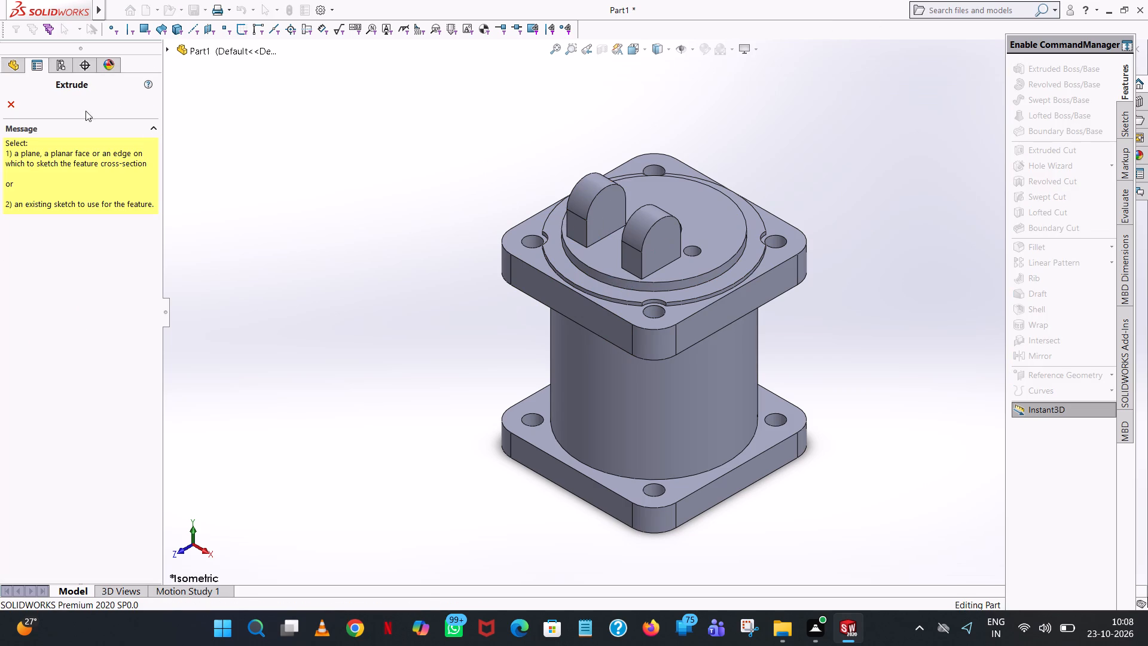
{"action": "left_click", "coordinate": [7, 102]}
{"action": "left_click", "coordinate": [1059, 70]}
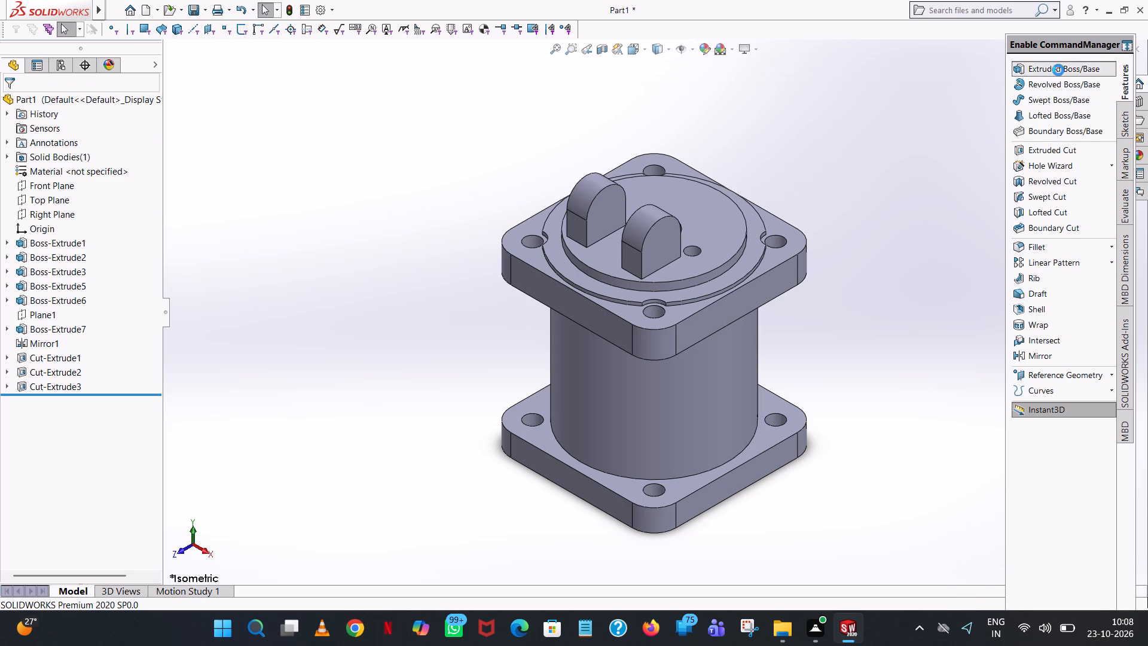
{"action": "left_click", "coordinate": [573, 272]}
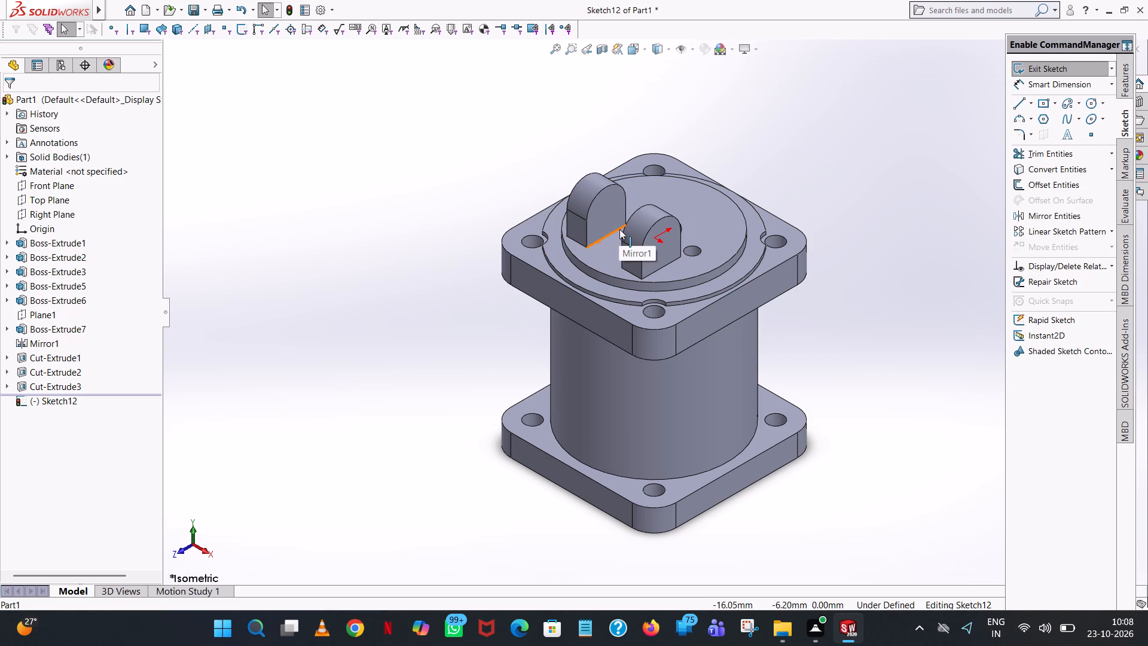
{"action": "scroll", "coordinate": [619, 229], "scroll_direction": "up", "scroll_amount": 1}
{"action": "middle_click_drag", "start_coordinate": [619, 230], "coordinate": [642, 169]}
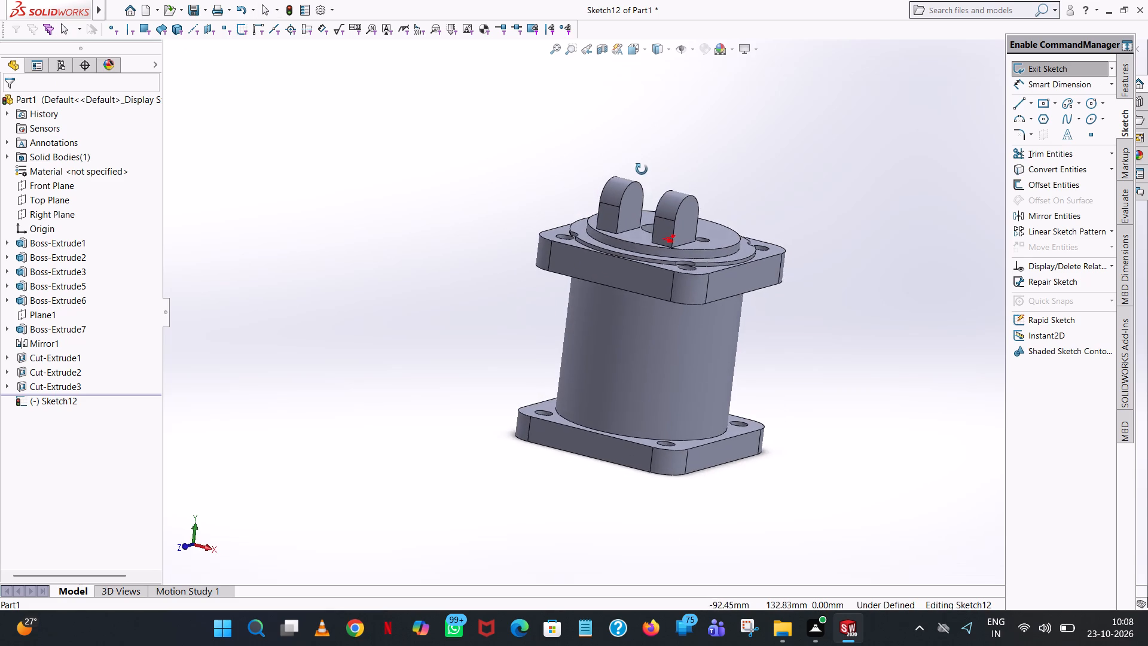
{"action": "middle_click_drag", "start_coordinate": [642, 169], "coordinate": [644, 443]}
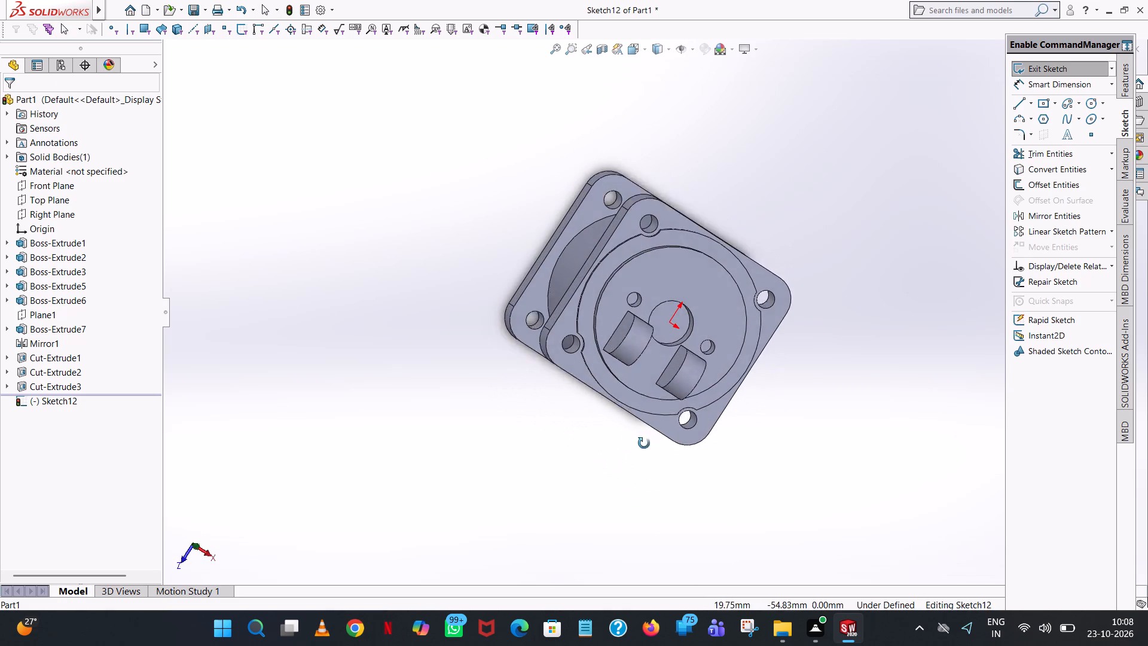
{"action": "middle_click_drag", "start_coordinate": [644, 443], "coordinate": [625, 205]}
{"action": "scroll", "coordinate": [658, 224], "scroll_direction": "up", "scroll_amount": 1}
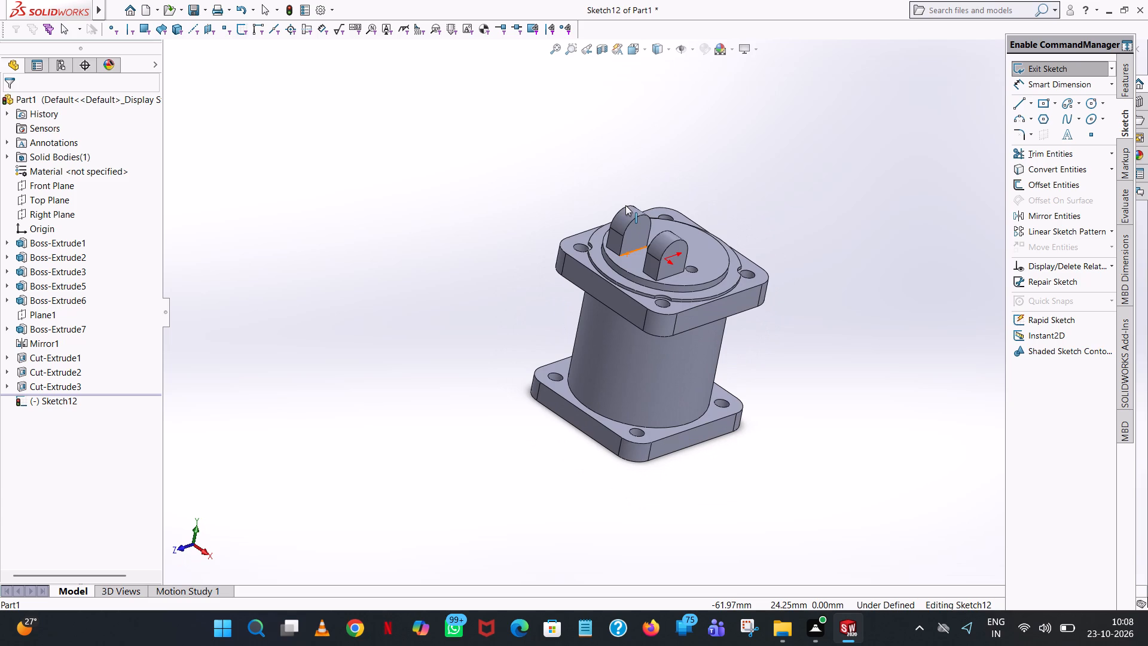
{"action": "key", "text": "ctrl+7"}
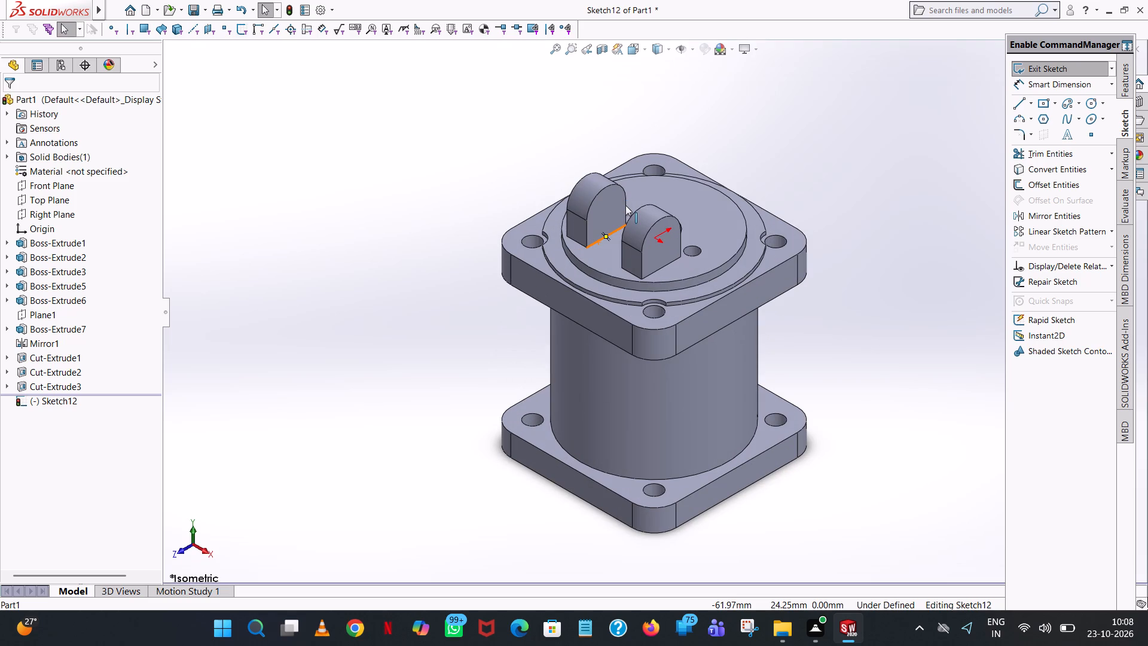
{"action": "left_click", "coordinate": [755, 133]}
{"action": "middle_click_drag", "start_coordinate": [764, 155], "coordinate": [792, 261]}
{"action": "scroll", "coordinate": [792, 261], "scroll_direction": "up", "scroll_amount": 1}
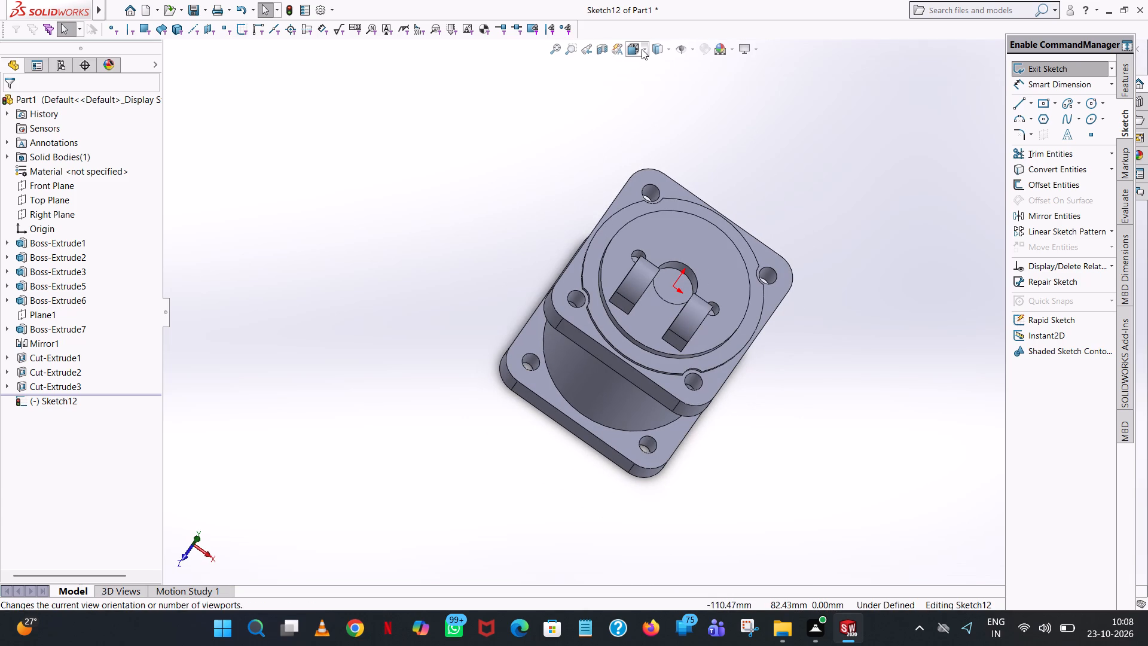
{"action": "left_click", "coordinate": [642, 49]}
{"action": "left_click", "coordinate": [703, 117]}
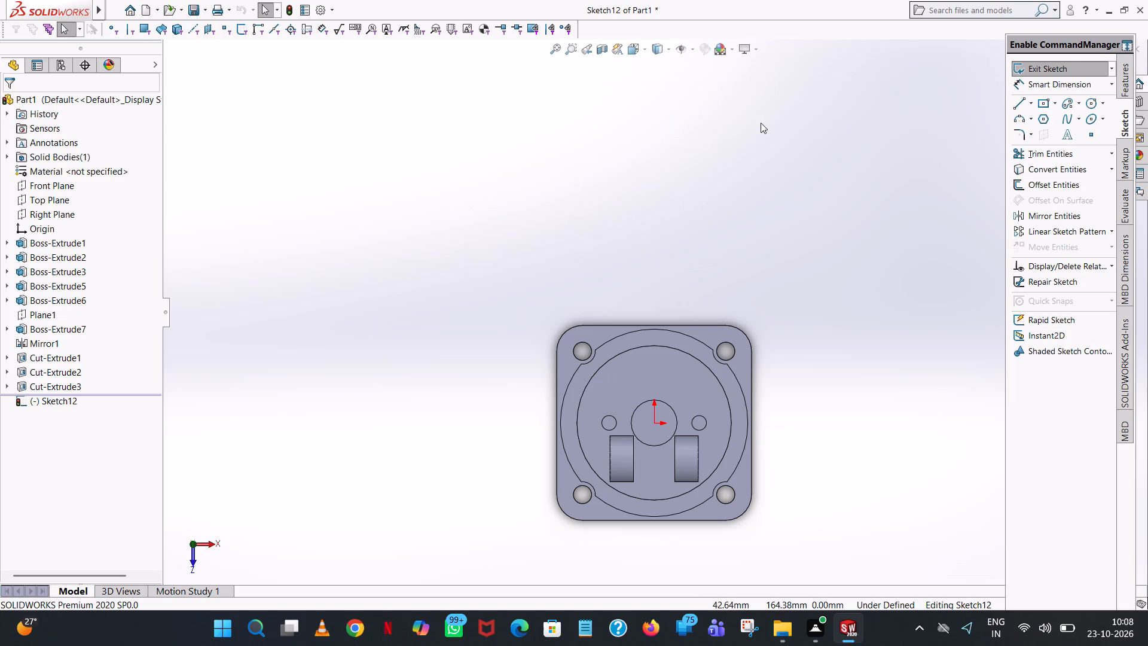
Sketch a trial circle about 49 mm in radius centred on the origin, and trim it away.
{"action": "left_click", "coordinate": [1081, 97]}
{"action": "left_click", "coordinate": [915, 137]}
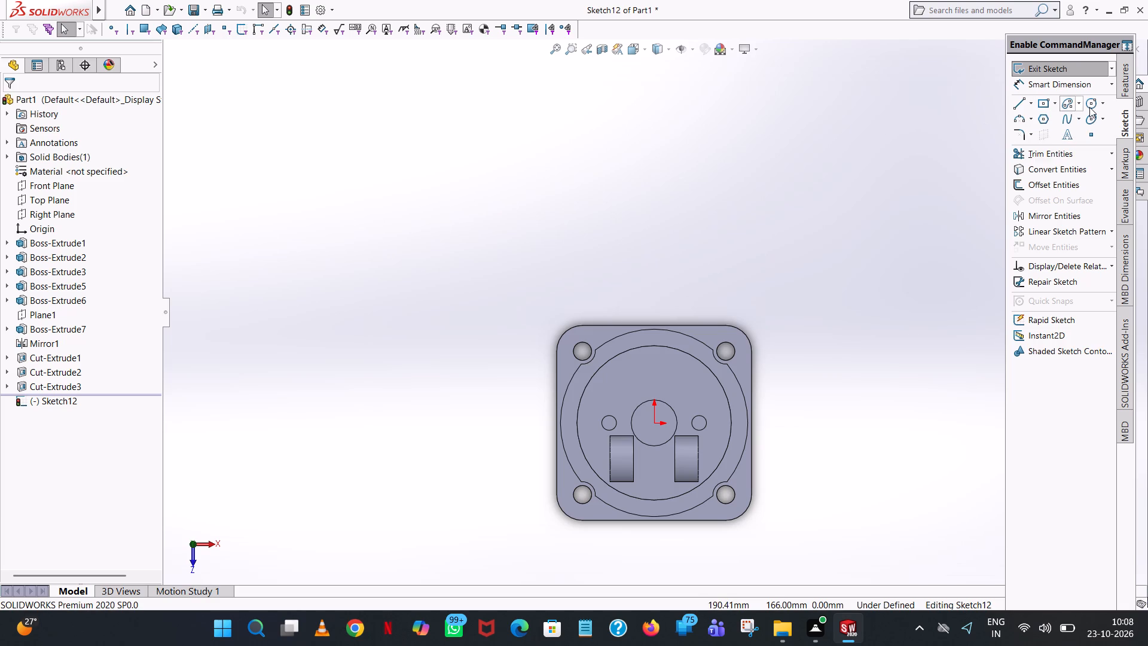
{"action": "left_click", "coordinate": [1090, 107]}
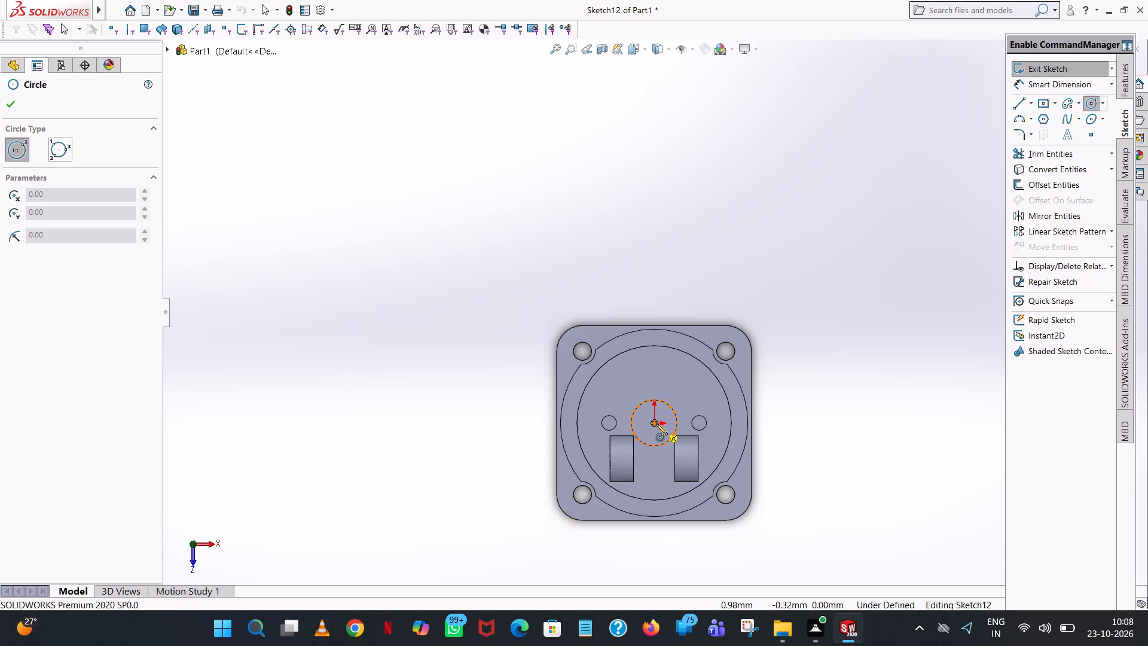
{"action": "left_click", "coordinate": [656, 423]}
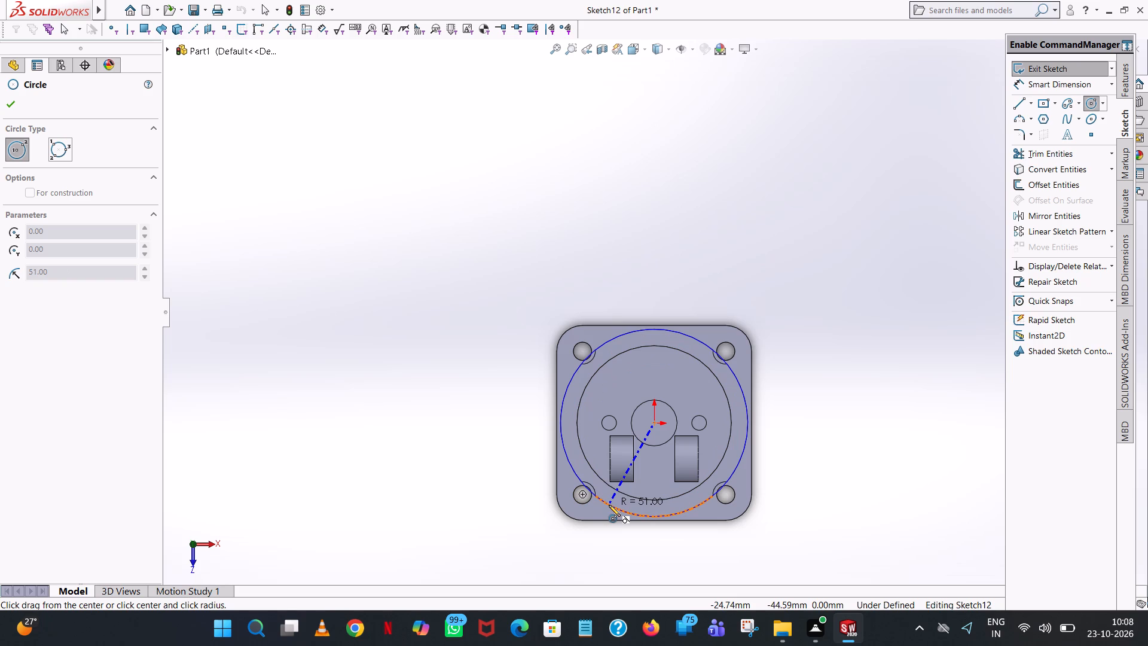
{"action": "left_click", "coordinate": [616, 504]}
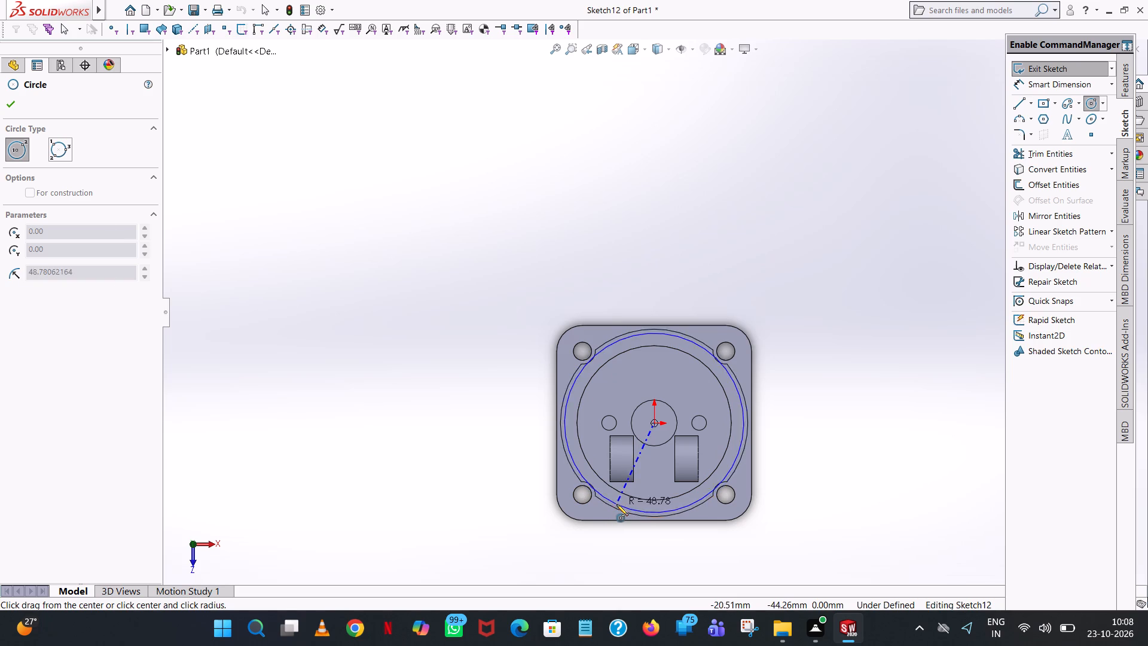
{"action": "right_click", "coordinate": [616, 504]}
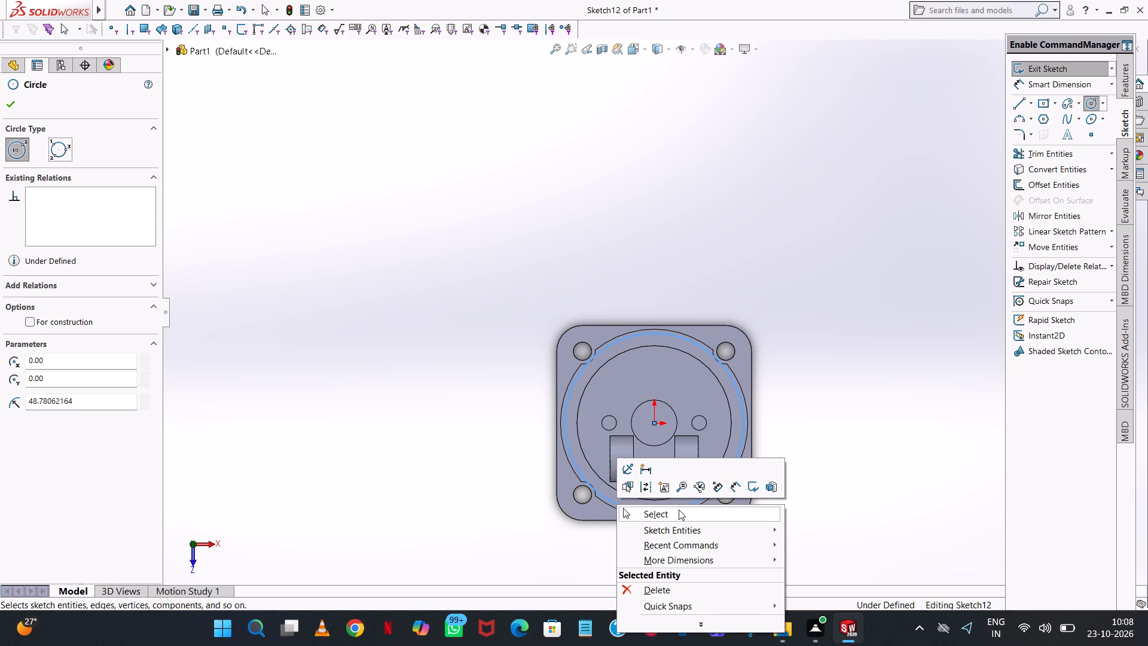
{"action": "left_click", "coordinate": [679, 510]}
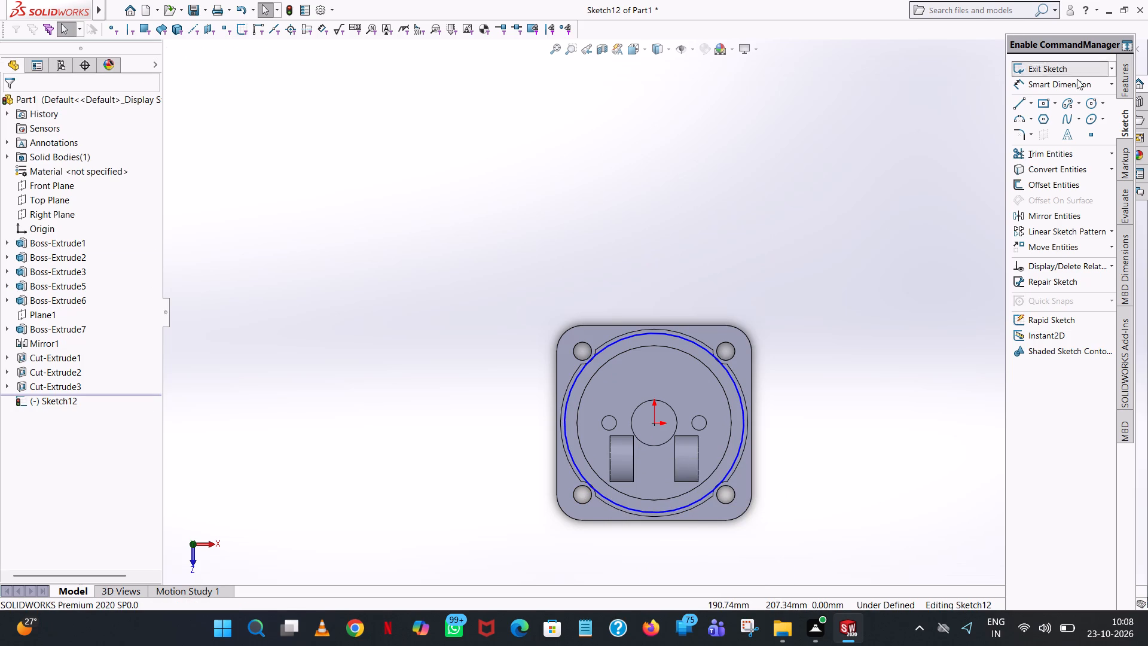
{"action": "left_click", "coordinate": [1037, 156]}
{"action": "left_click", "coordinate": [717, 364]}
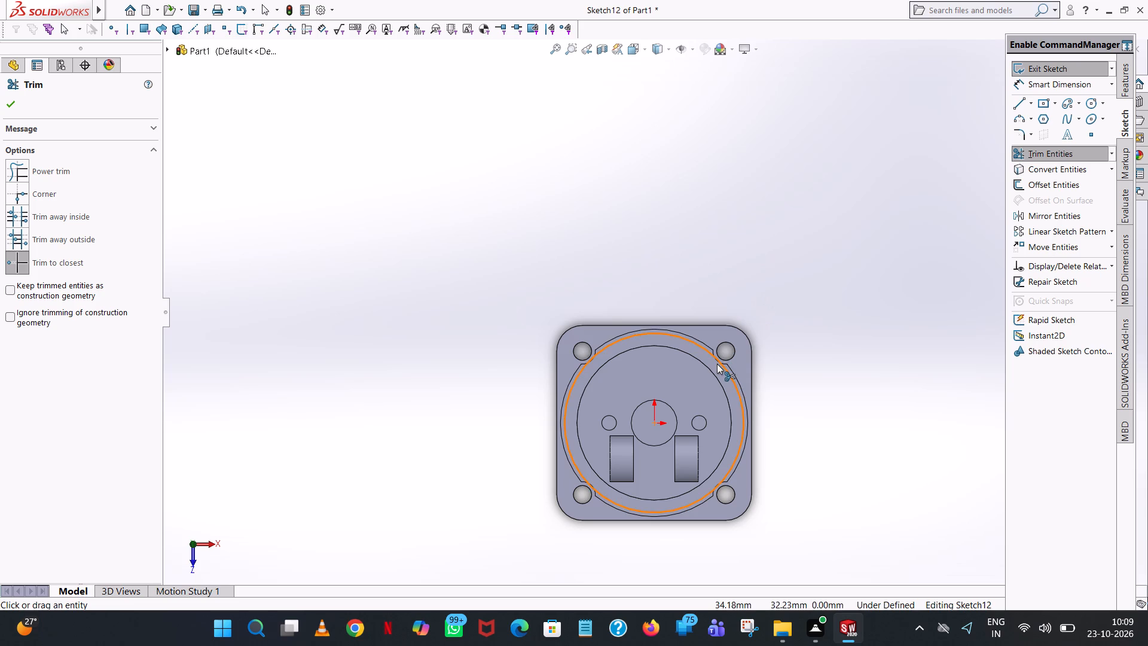
Sketch a circle of 51 mm radius centred on the origin, matching the outer edge of the ring-shaped face.
{"action": "left_click", "coordinate": [1091, 106]}
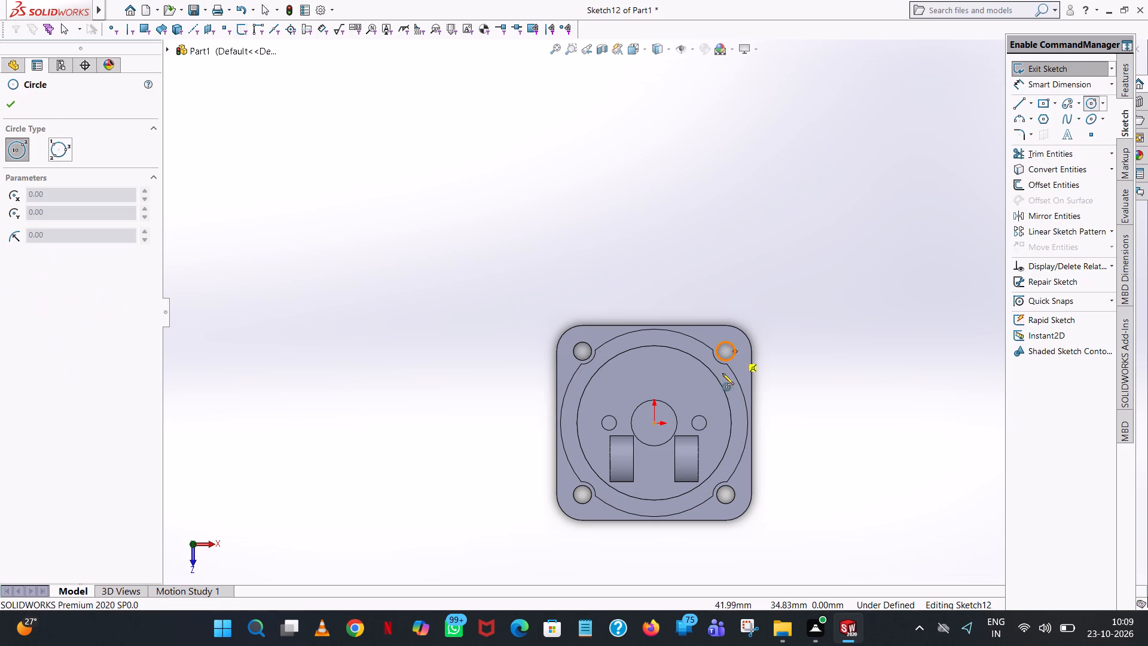
{"action": "left_click", "coordinate": [654, 423]}
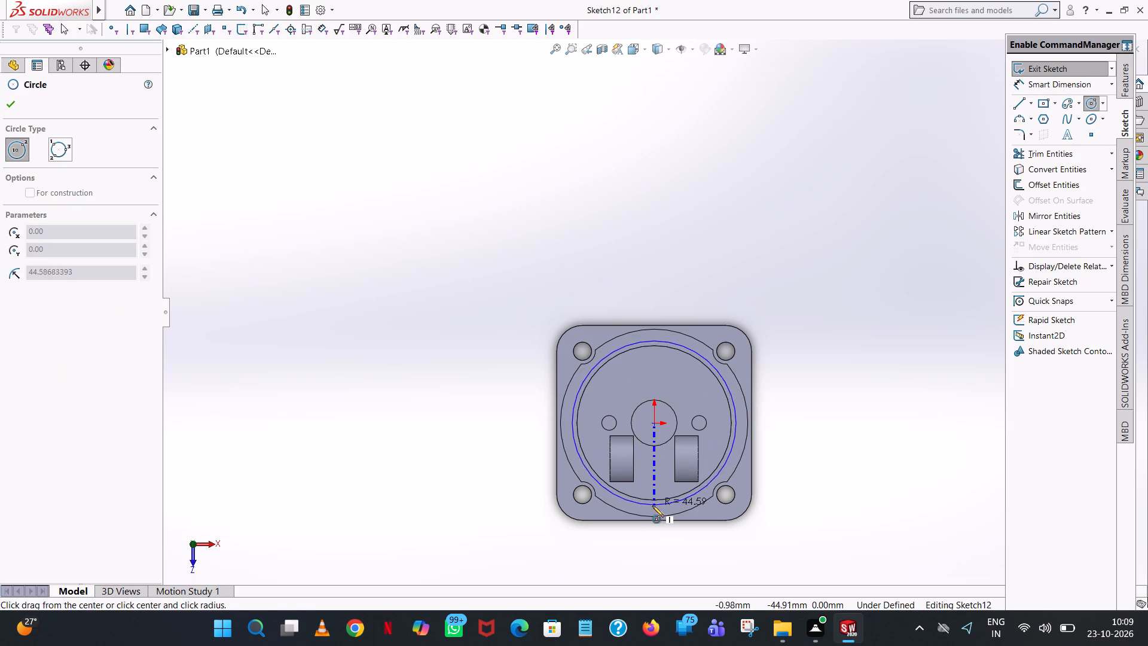
{"action": "left_click", "coordinate": [642, 516]}
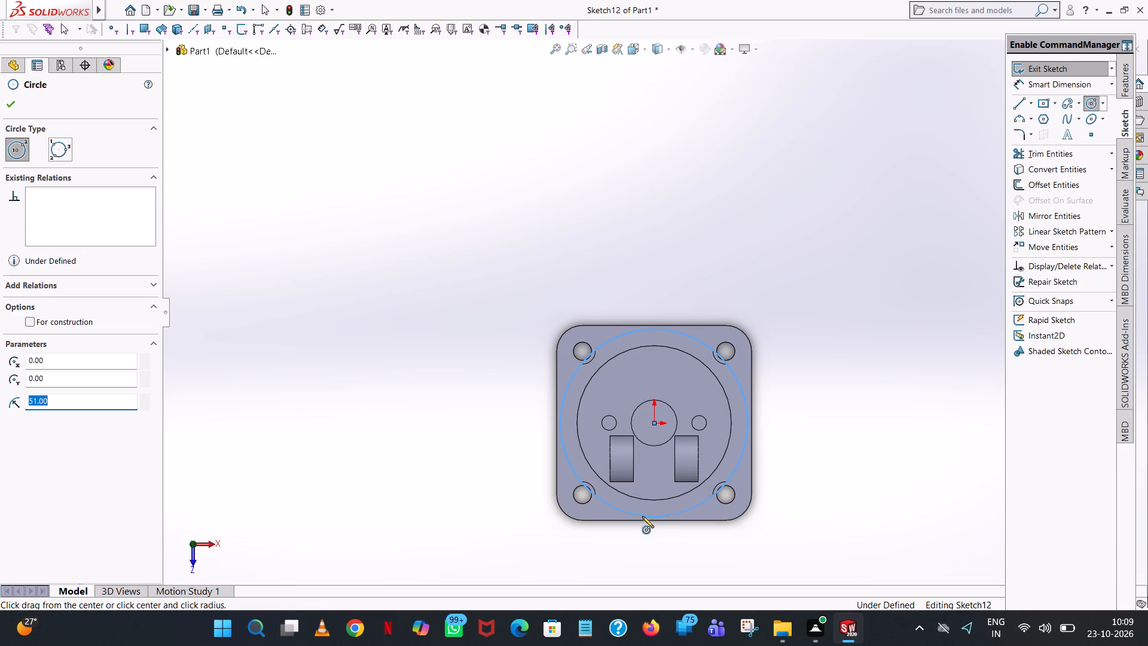
{"action": "right_click", "coordinate": [642, 516]}
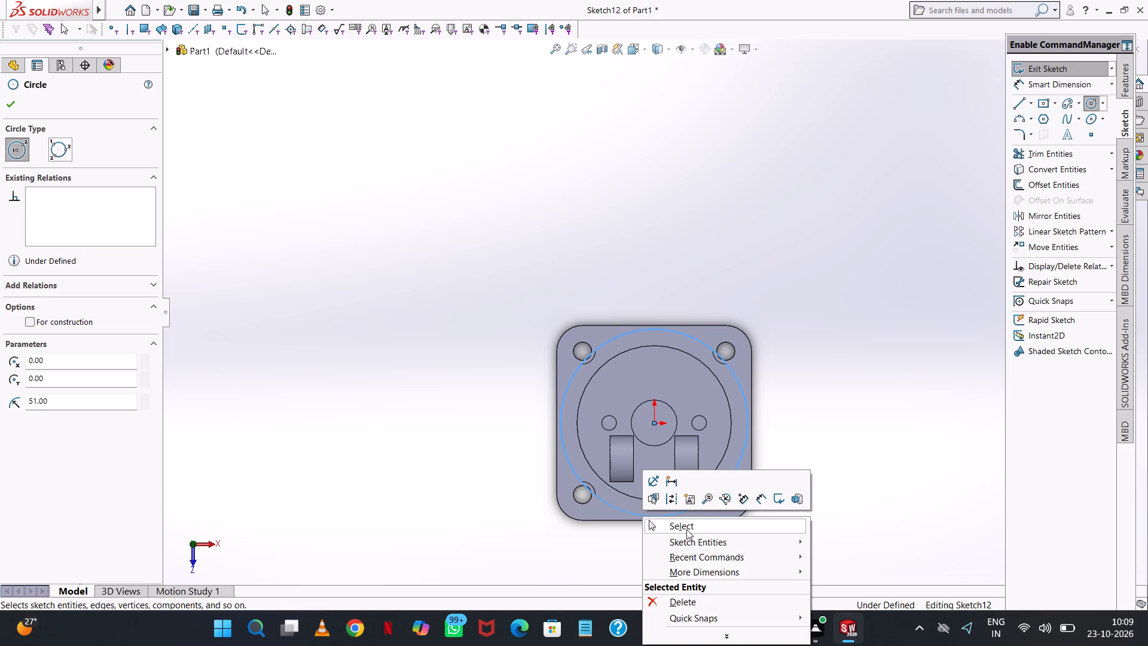
{"action": "left_click", "coordinate": [686, 529]}
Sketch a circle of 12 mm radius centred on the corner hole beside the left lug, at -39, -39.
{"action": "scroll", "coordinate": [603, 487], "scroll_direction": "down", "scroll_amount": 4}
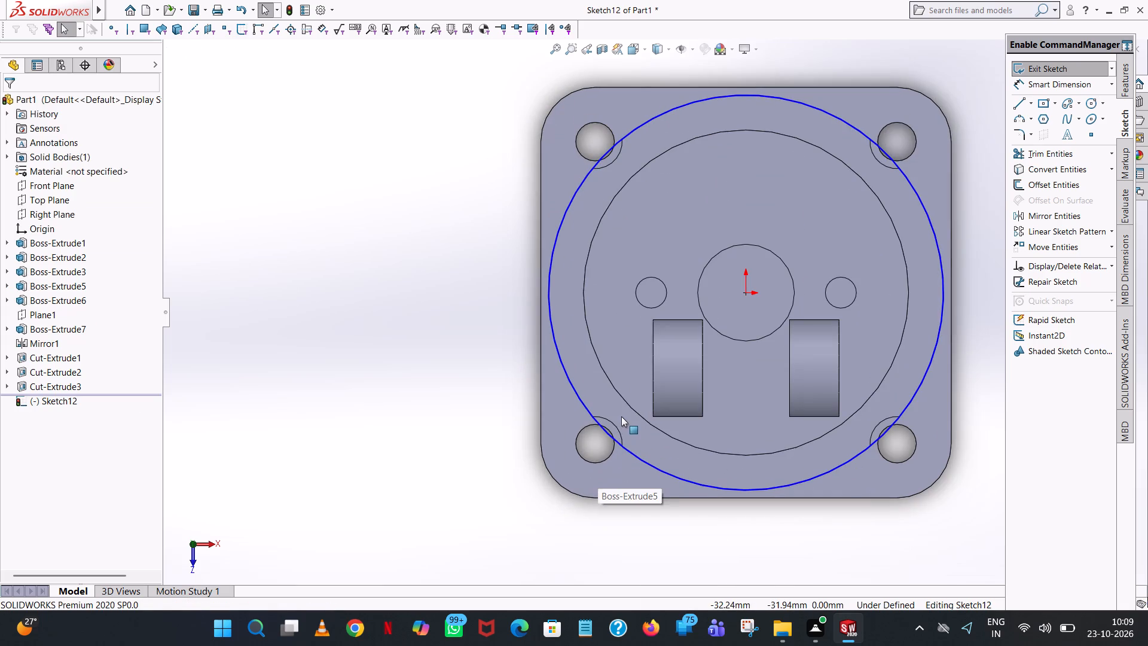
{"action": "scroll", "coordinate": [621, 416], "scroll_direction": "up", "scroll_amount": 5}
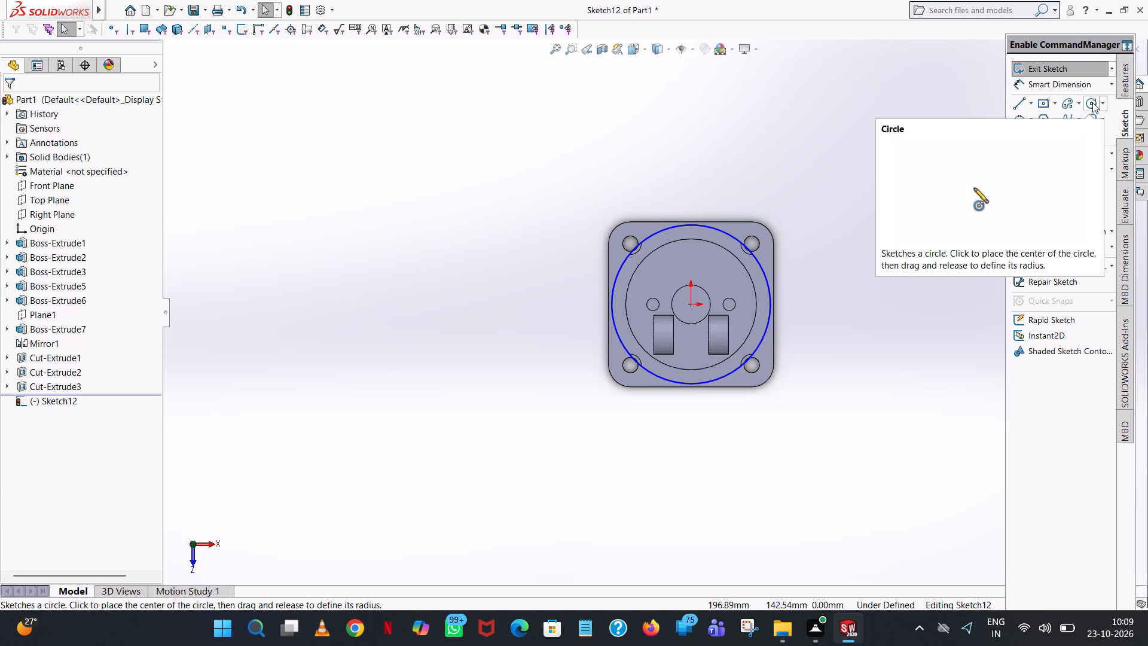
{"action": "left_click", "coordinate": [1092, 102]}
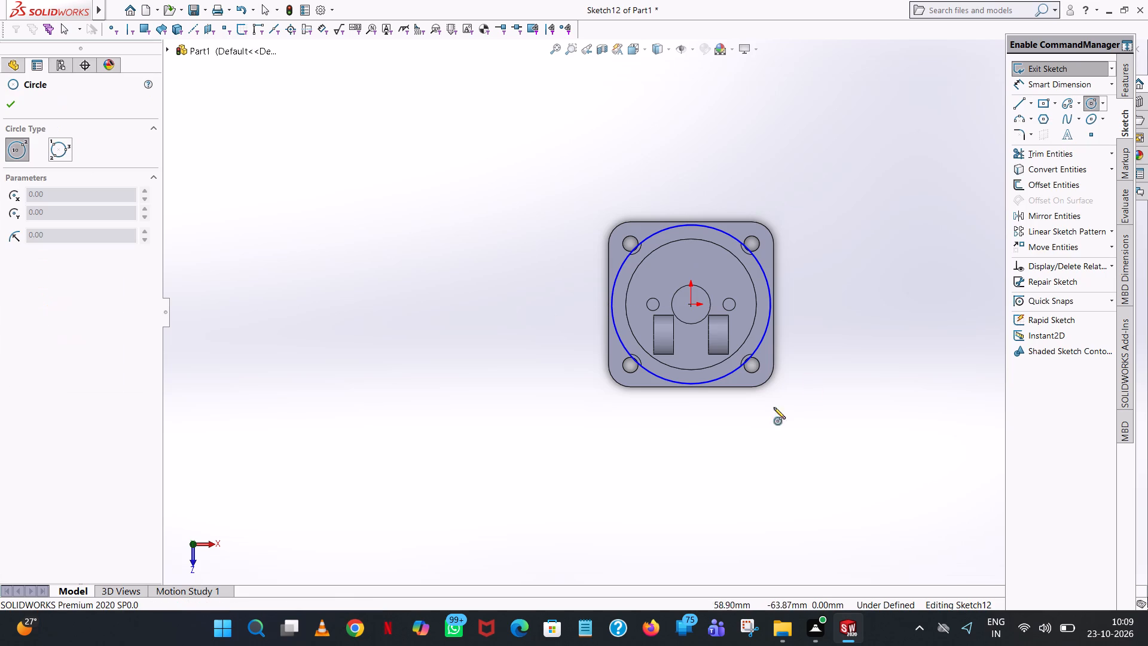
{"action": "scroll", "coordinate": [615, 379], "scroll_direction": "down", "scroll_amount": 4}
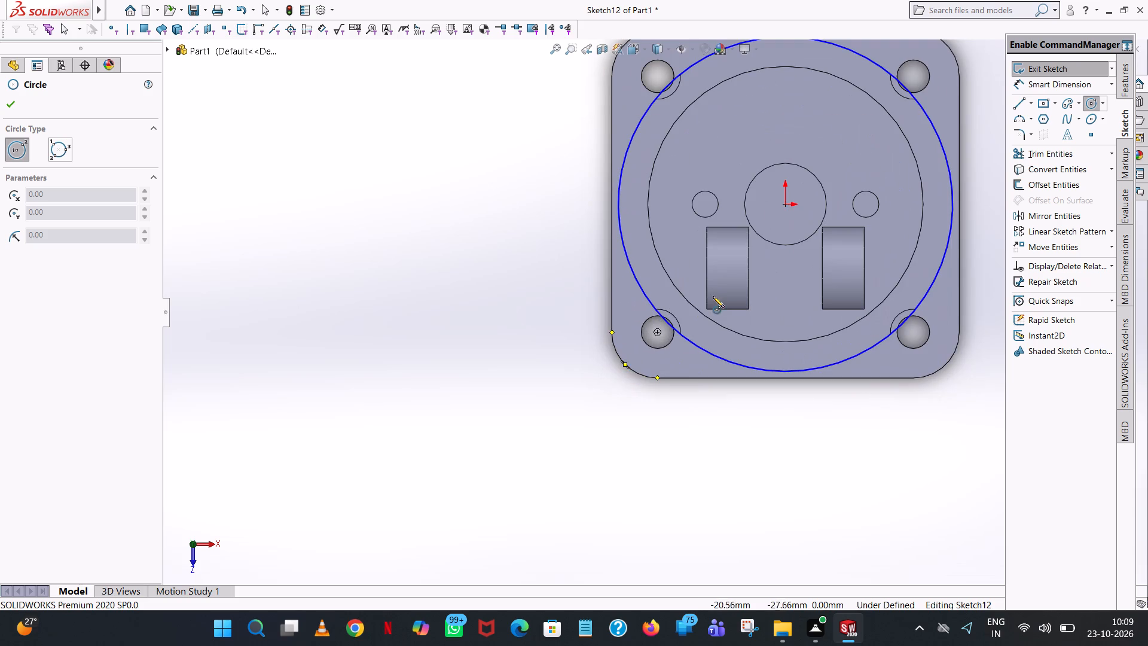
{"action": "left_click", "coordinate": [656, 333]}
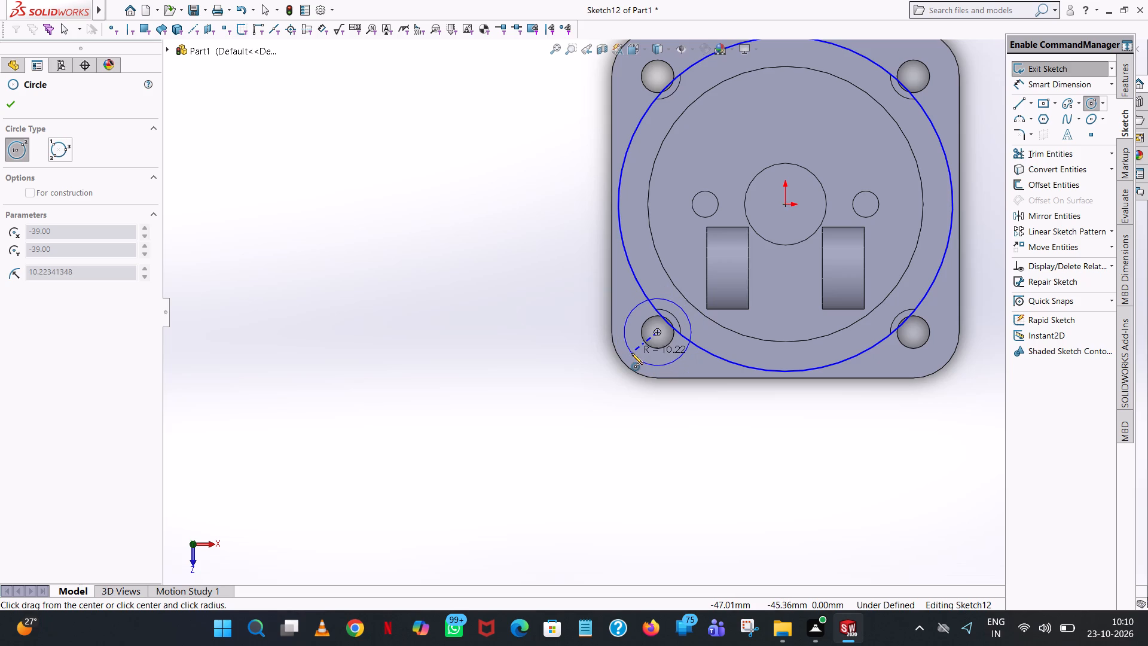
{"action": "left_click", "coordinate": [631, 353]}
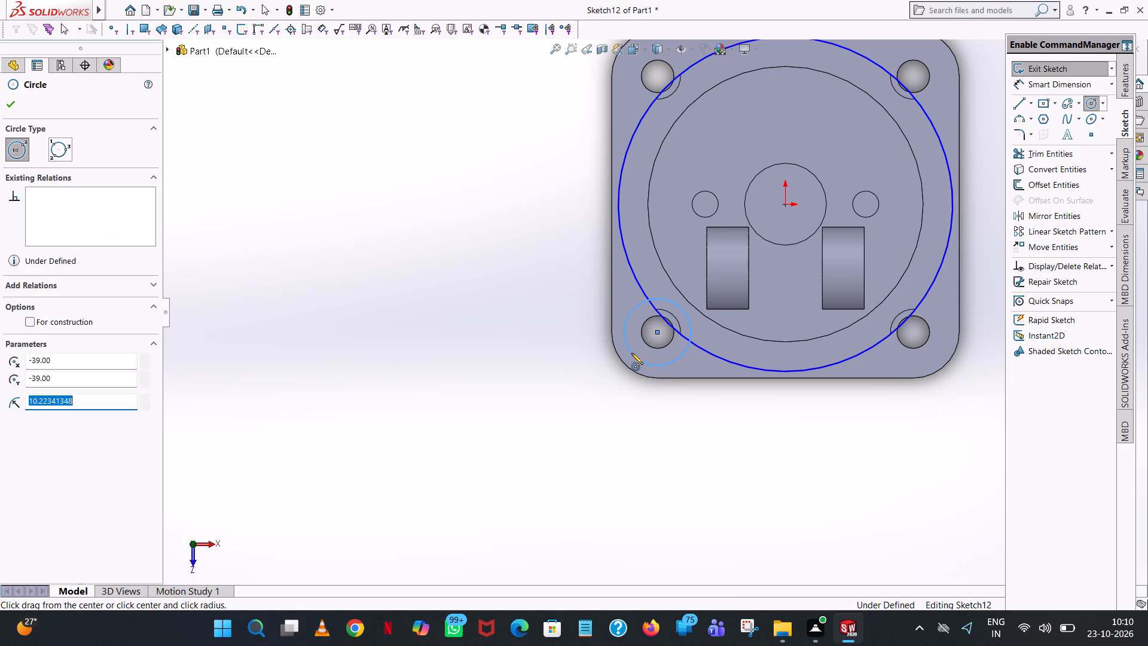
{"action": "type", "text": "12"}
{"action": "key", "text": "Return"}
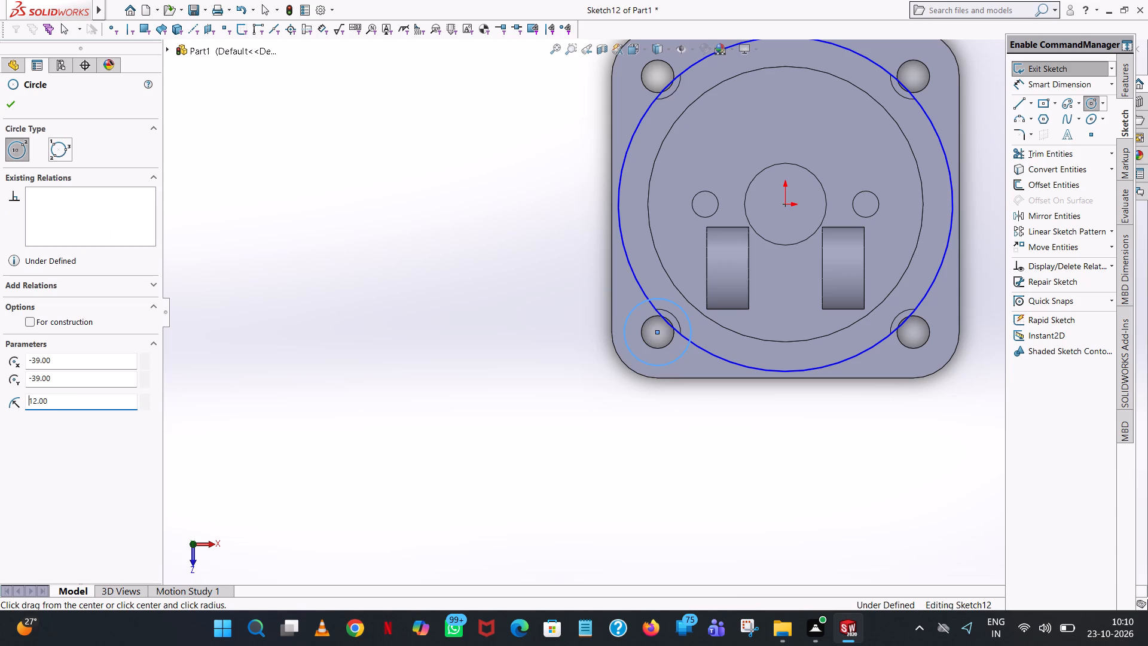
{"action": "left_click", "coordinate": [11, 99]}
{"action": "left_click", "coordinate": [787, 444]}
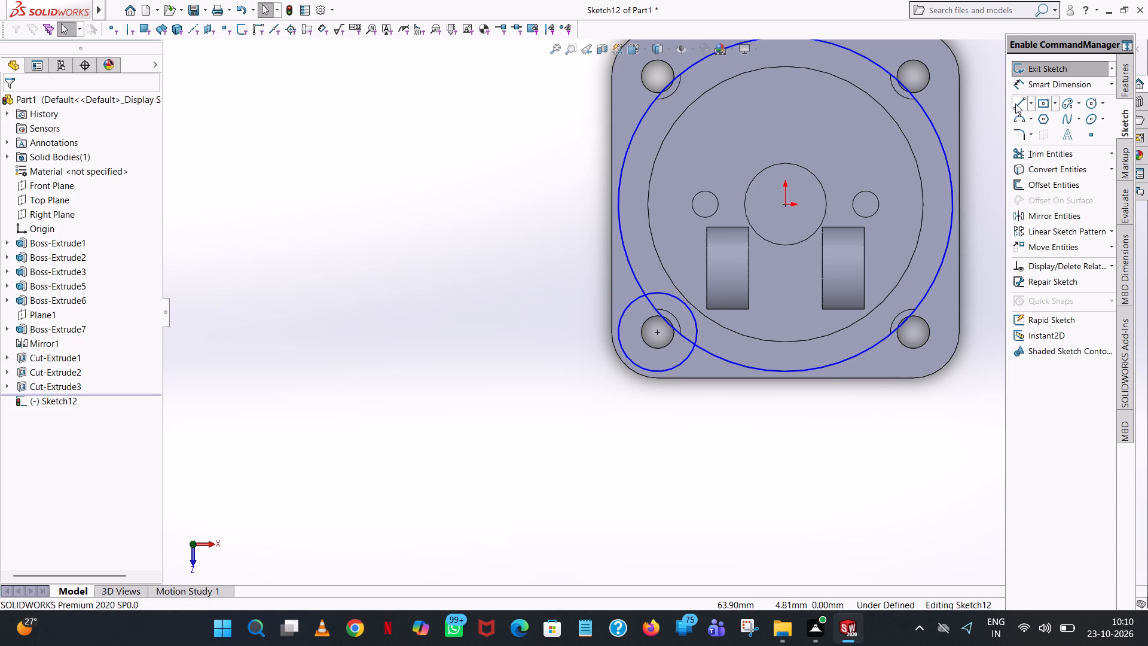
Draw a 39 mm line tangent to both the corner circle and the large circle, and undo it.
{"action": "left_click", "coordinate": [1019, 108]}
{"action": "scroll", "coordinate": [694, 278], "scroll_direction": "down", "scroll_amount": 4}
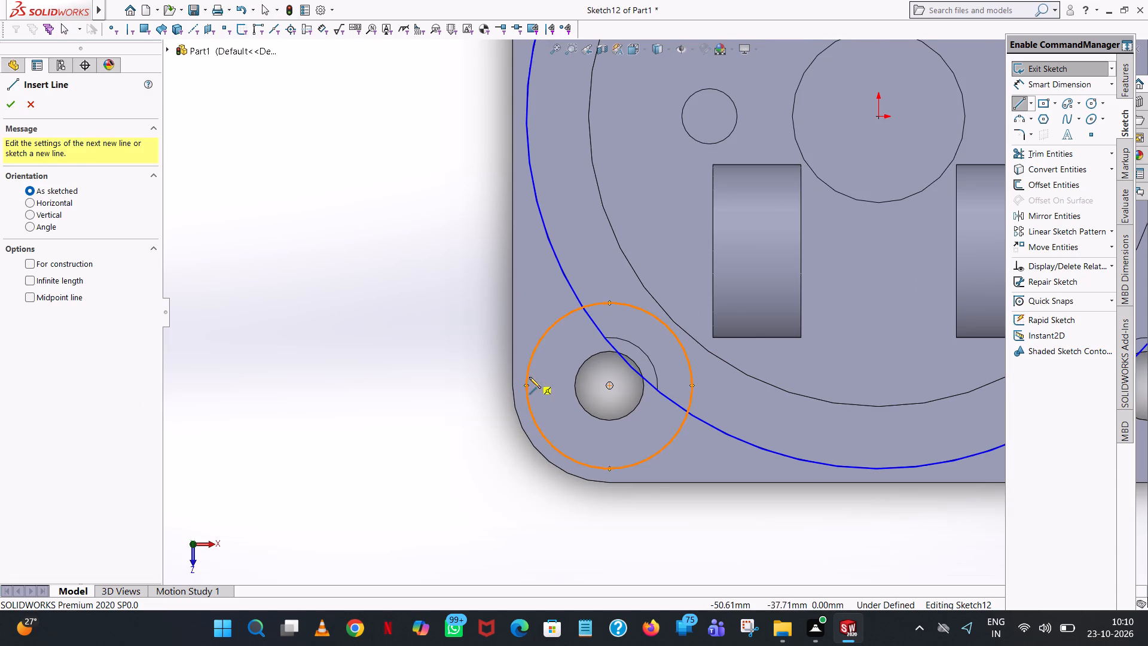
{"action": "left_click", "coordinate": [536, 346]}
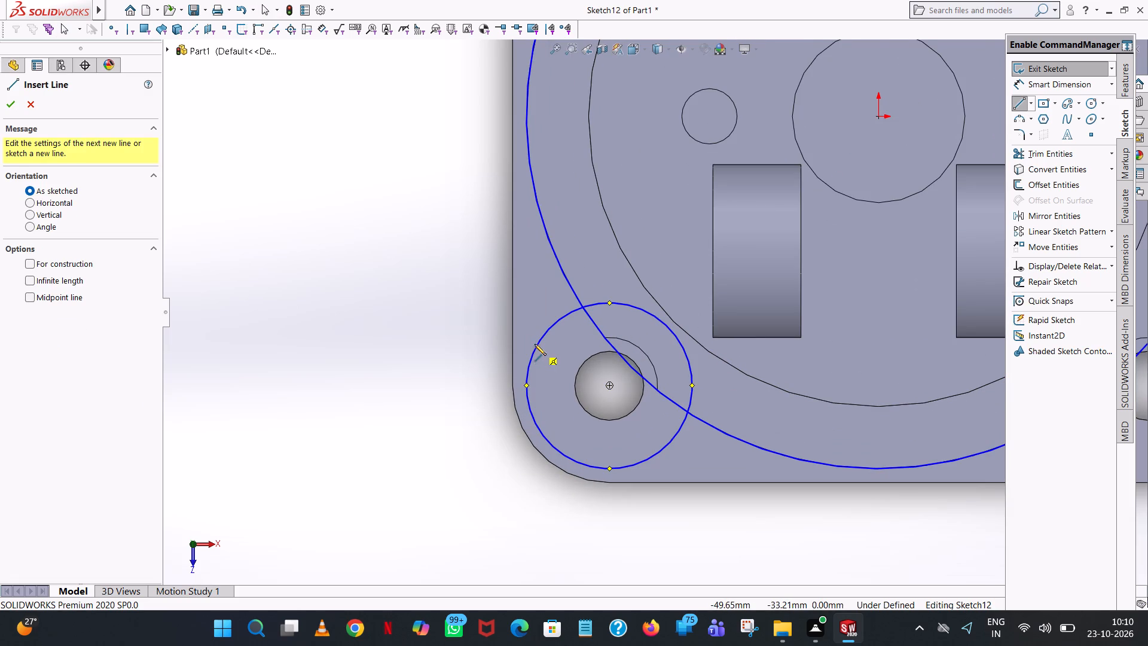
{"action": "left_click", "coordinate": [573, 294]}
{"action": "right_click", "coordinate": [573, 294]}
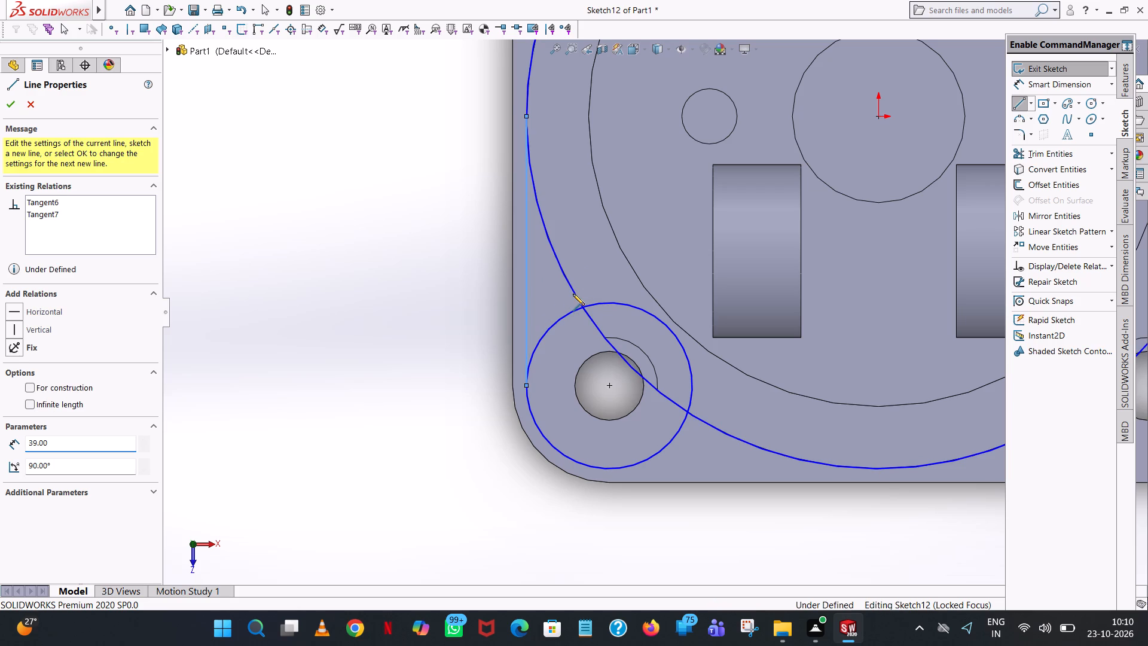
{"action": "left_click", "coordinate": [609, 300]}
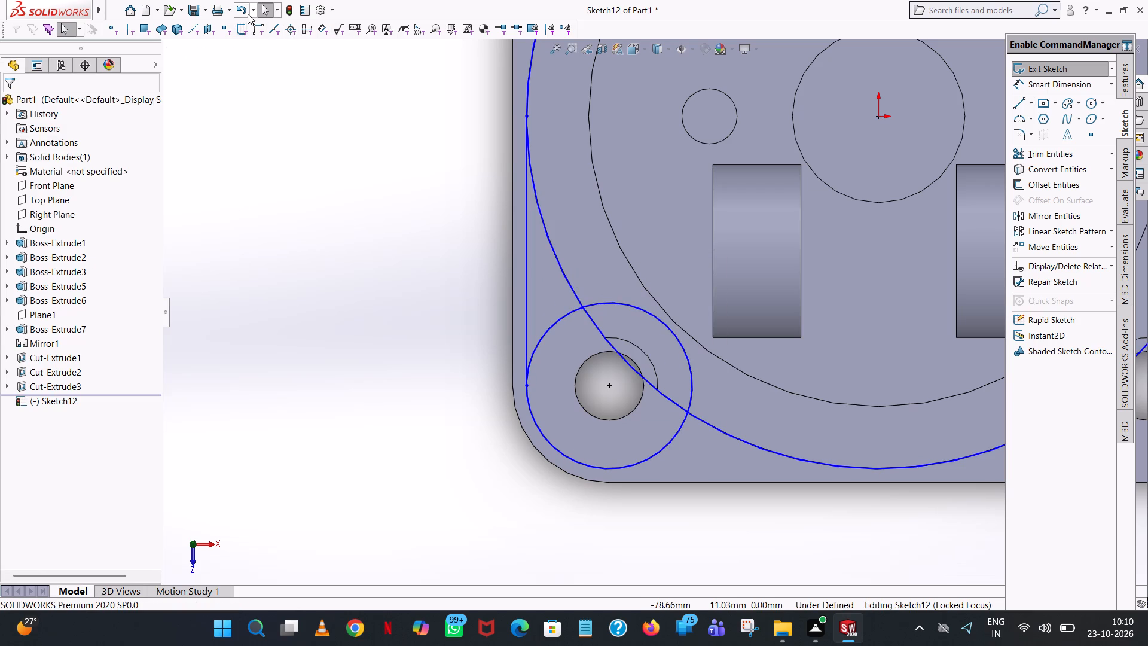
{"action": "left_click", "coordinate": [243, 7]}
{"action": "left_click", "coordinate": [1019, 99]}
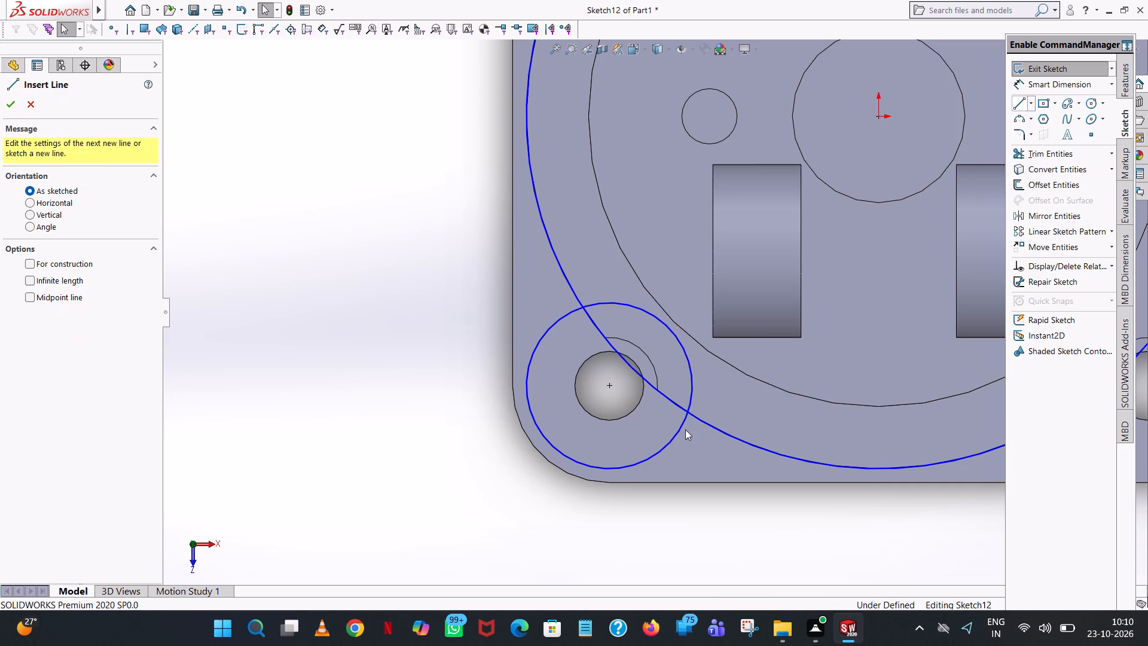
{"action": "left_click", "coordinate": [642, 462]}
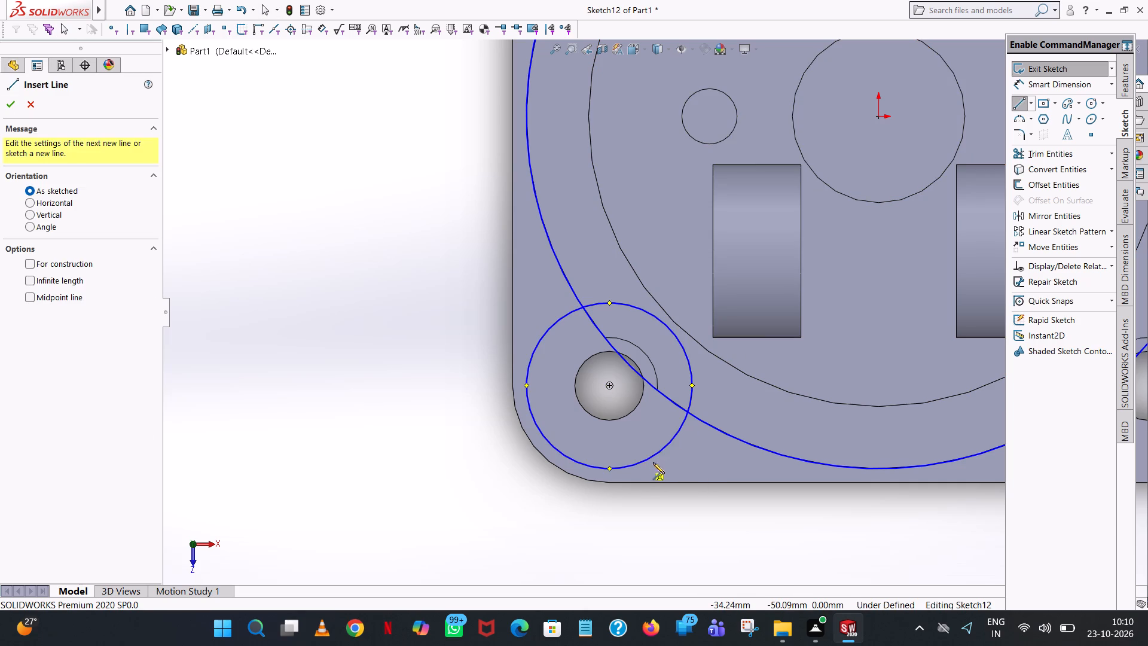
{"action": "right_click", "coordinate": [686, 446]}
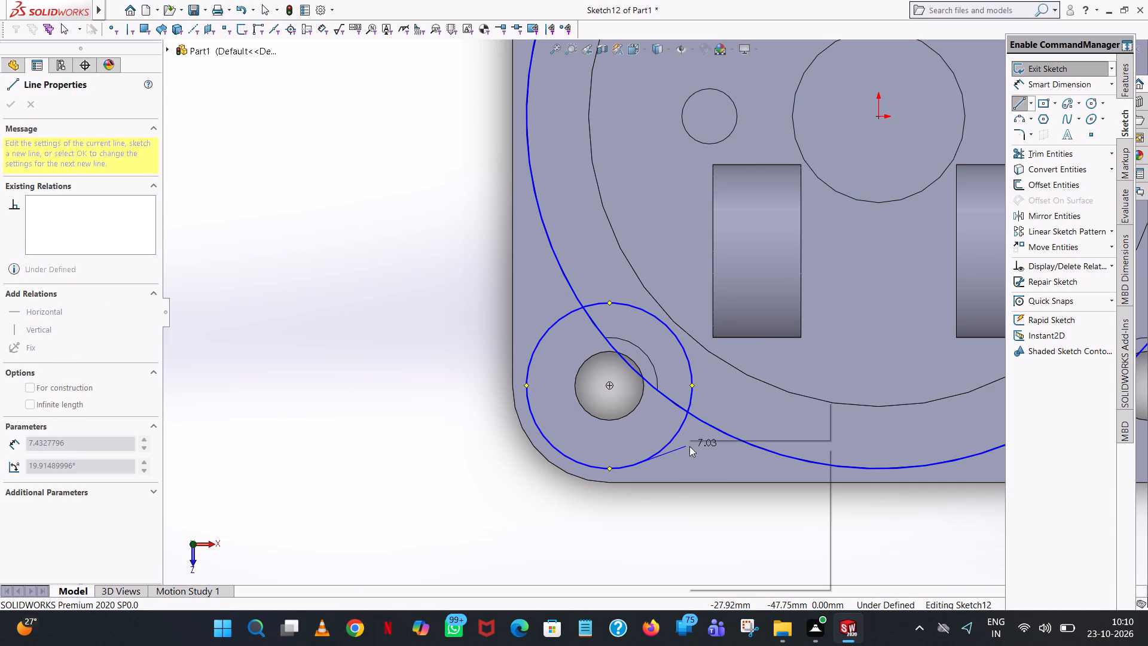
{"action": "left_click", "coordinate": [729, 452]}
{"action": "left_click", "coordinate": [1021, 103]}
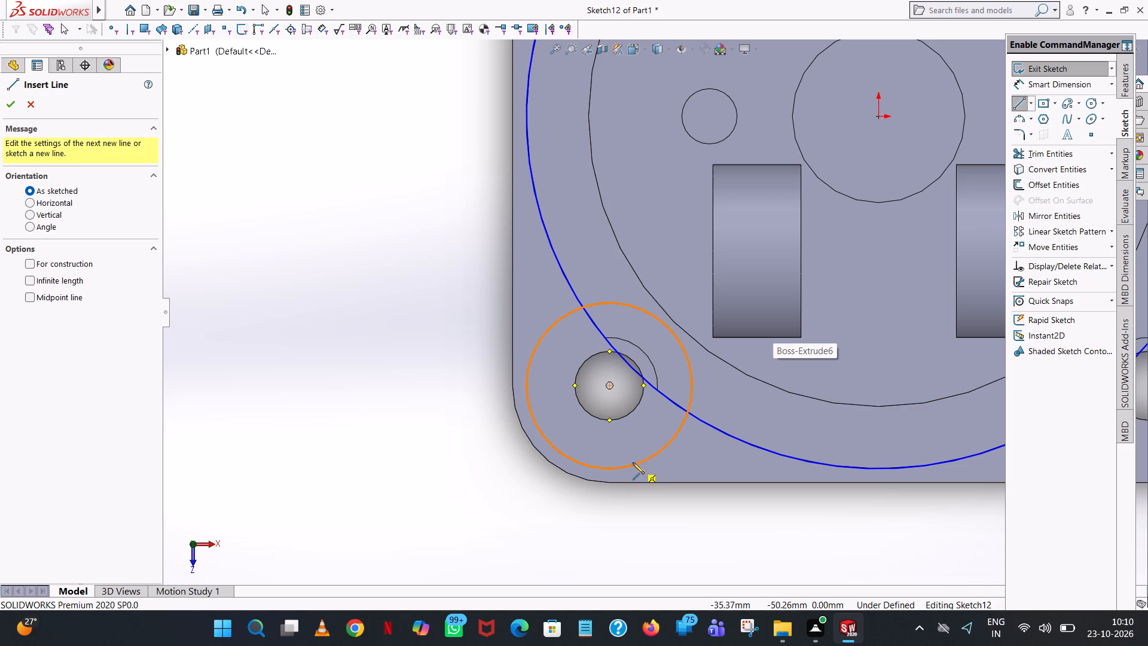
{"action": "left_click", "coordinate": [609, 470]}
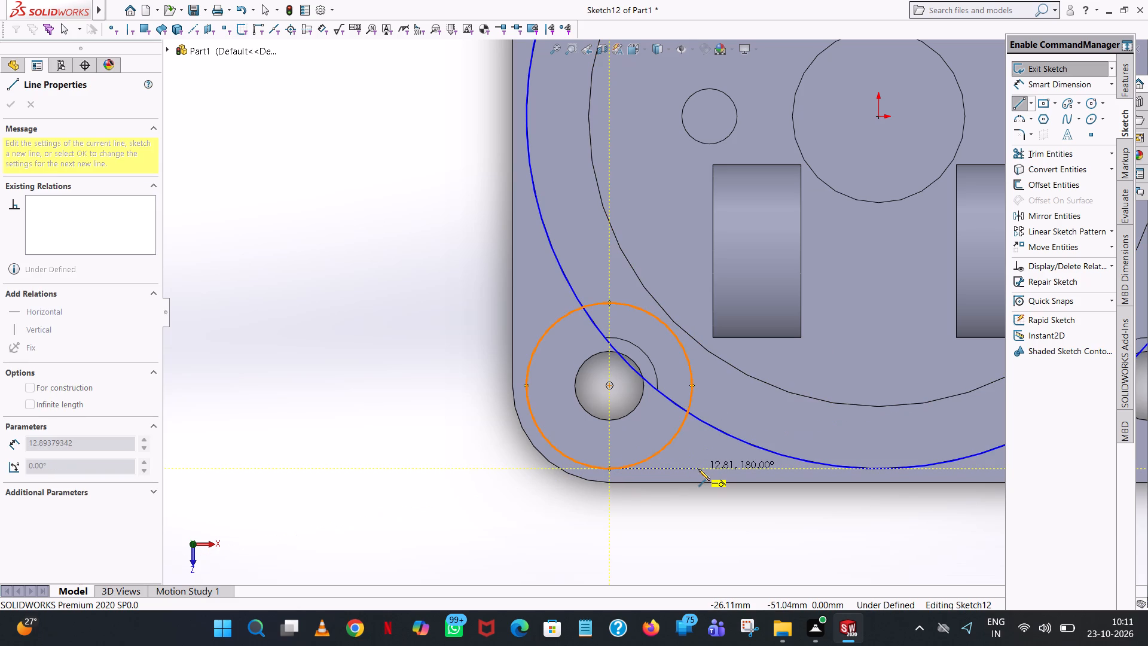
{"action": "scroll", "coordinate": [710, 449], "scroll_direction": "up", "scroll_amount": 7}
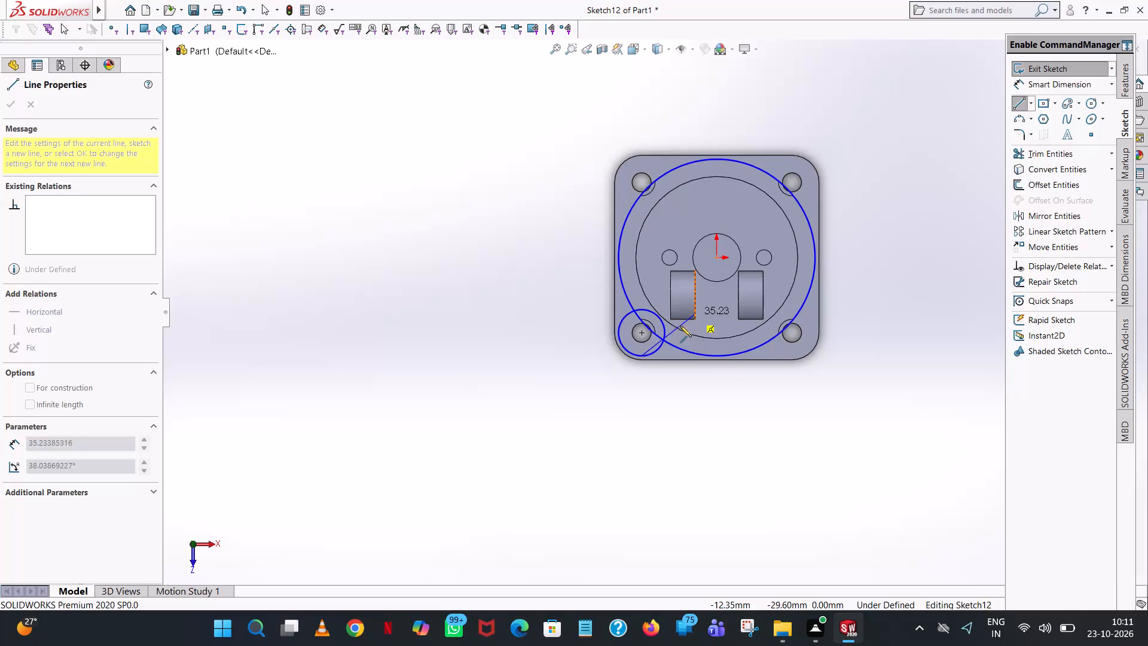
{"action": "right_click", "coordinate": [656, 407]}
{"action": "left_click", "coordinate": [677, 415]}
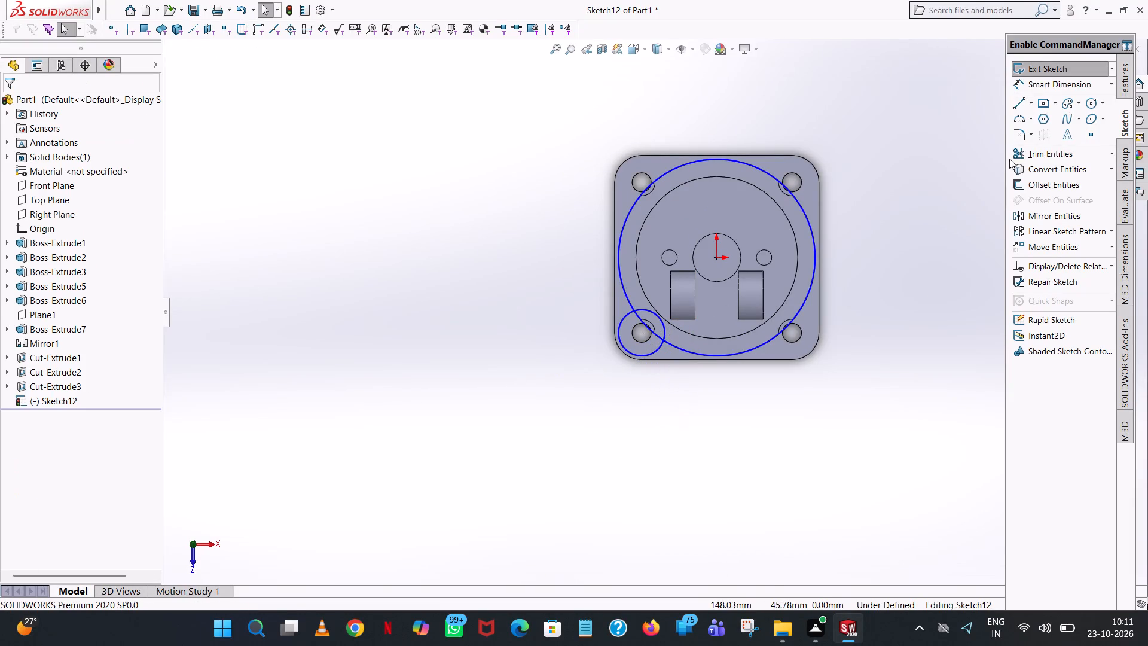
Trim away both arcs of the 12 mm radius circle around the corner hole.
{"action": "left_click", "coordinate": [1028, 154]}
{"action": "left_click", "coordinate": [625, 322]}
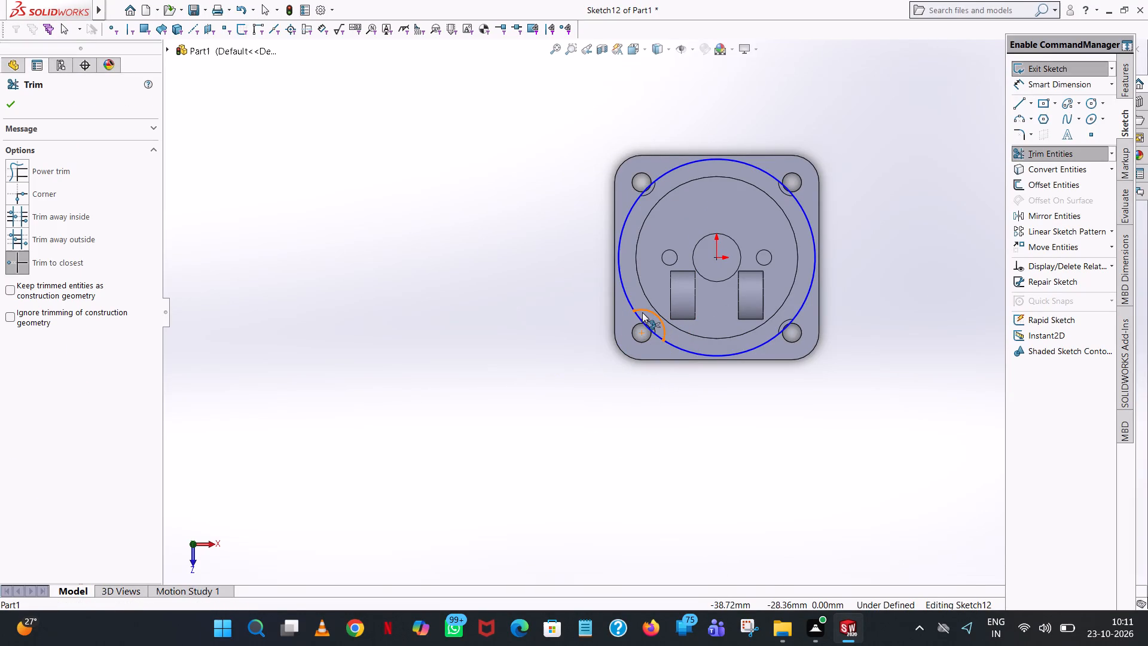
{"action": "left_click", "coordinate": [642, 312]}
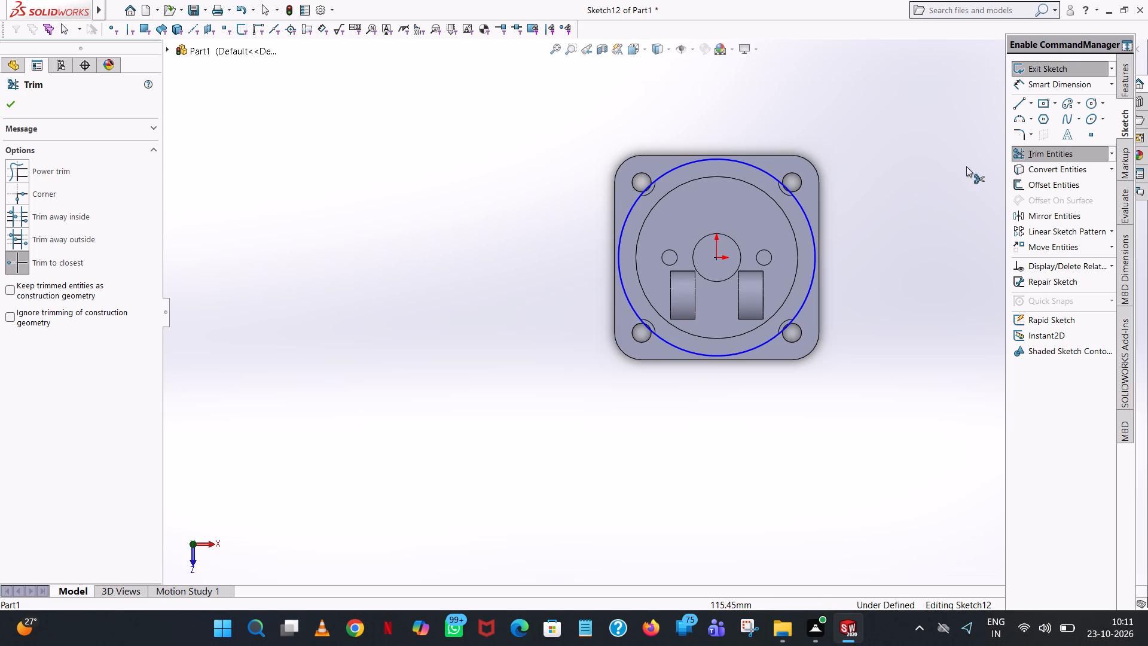
Start the Line tool in the ring-face sketch.
{"action": "left_click", "coordinate": [1017, 100]}
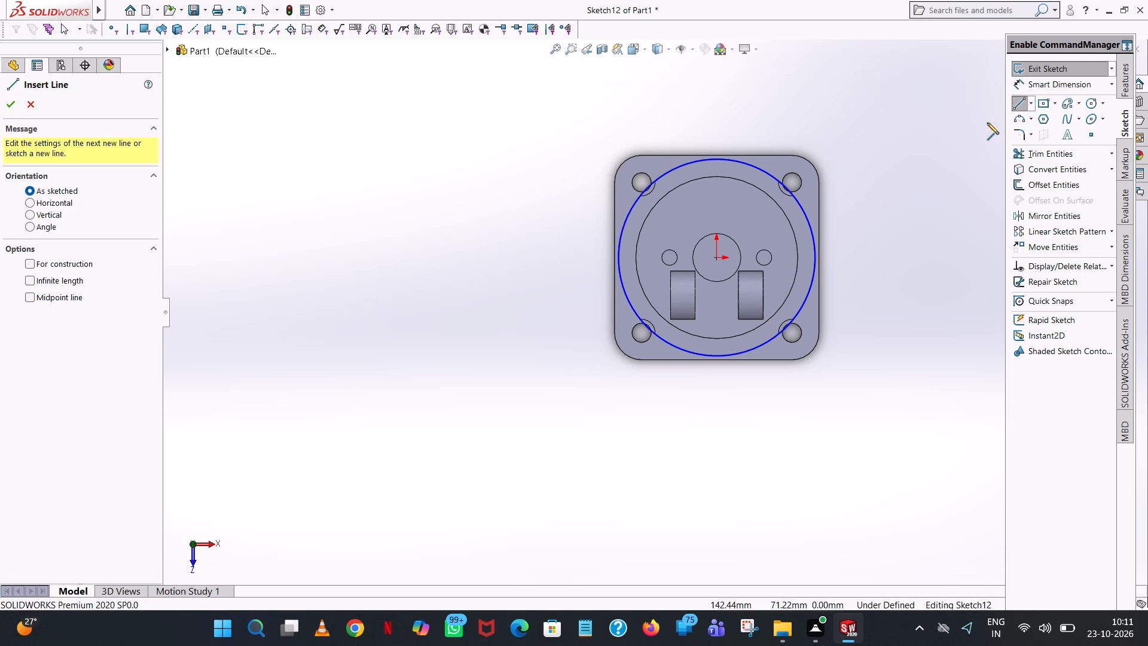
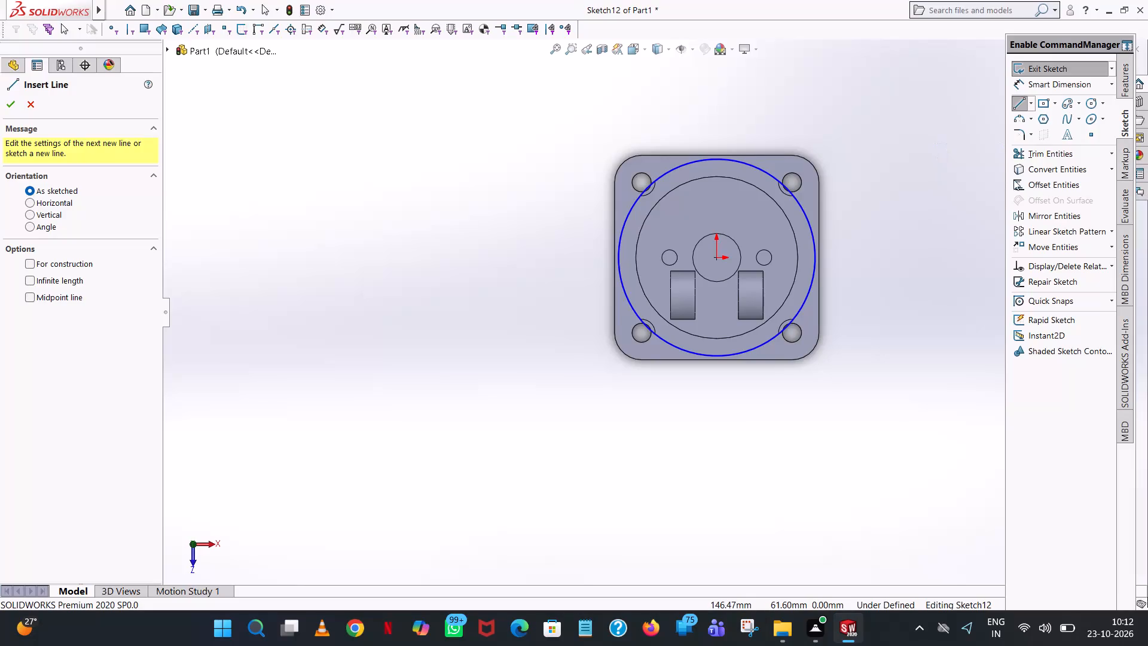
Draw a 53 mm horizontal line from the origin to the plate's left edge, continued by a 21 mm line down along that edge.
{"action": "left_click", "coordinate": [717, 256]}
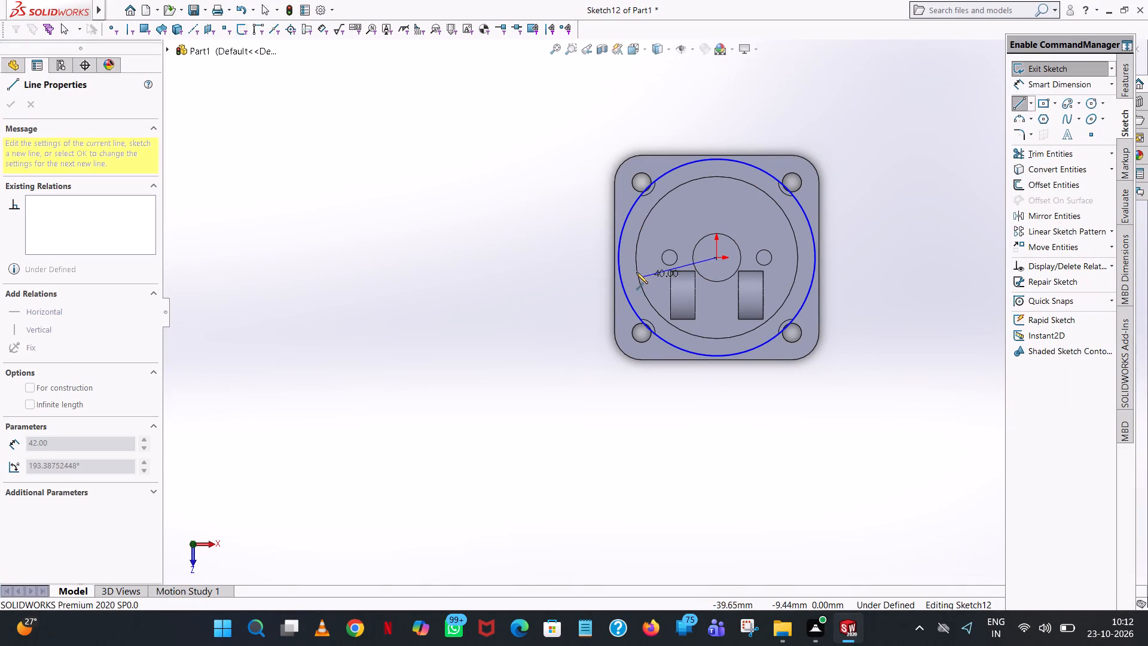
{"action": "scroll", "coordinate": [612, 261], "scroll_direction": "down", "scroll_amount": 8}
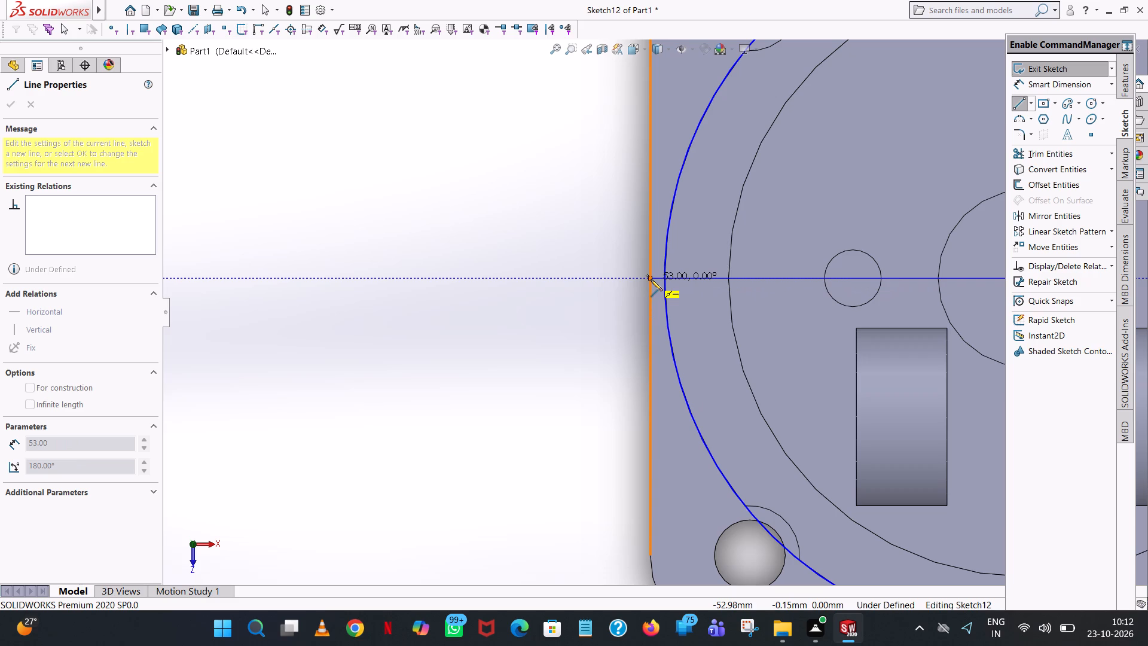
{"action": "left_click", "coordinate": [651, 279]}
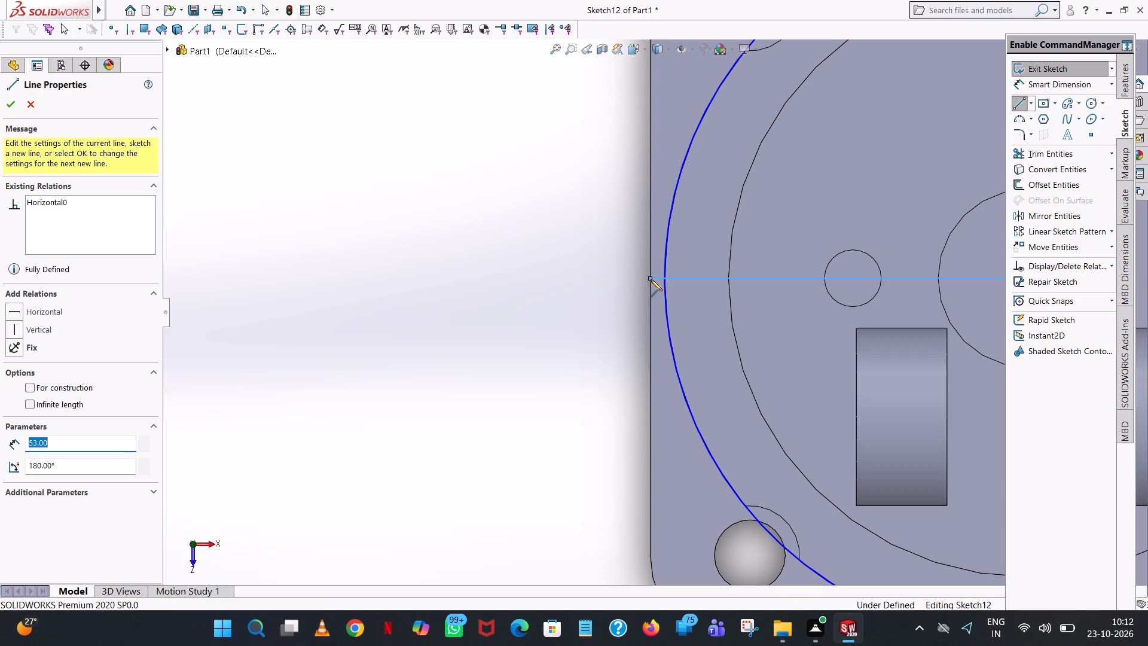
{"action": "left_click", "coordinate": [653, 439]}
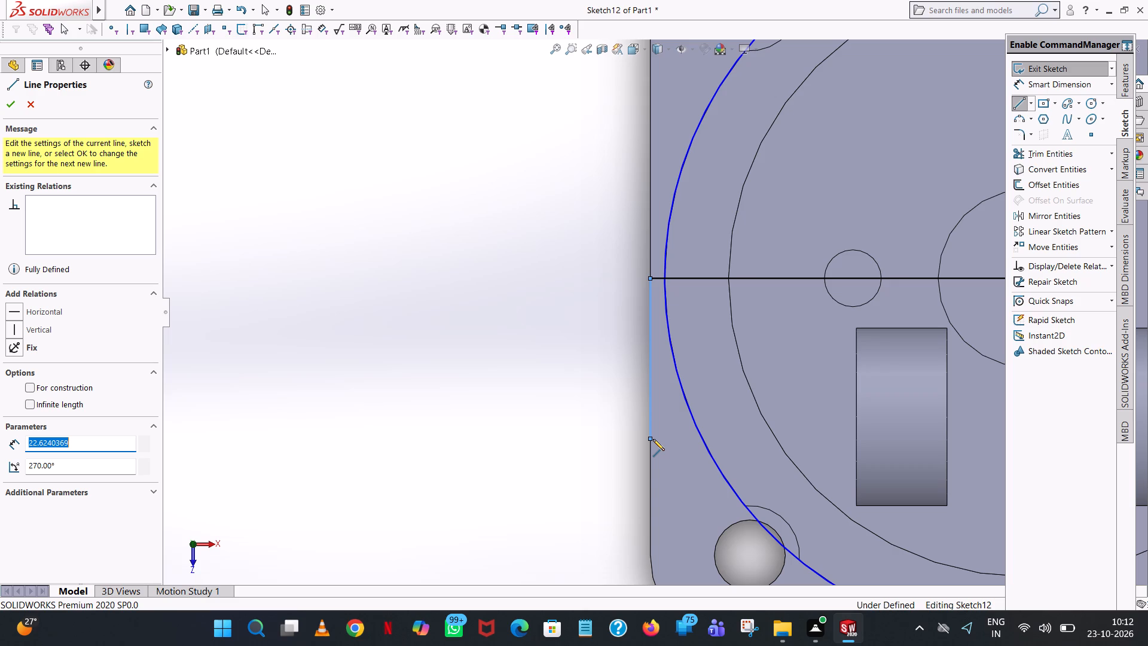
{"action": "type", "text": "21"}
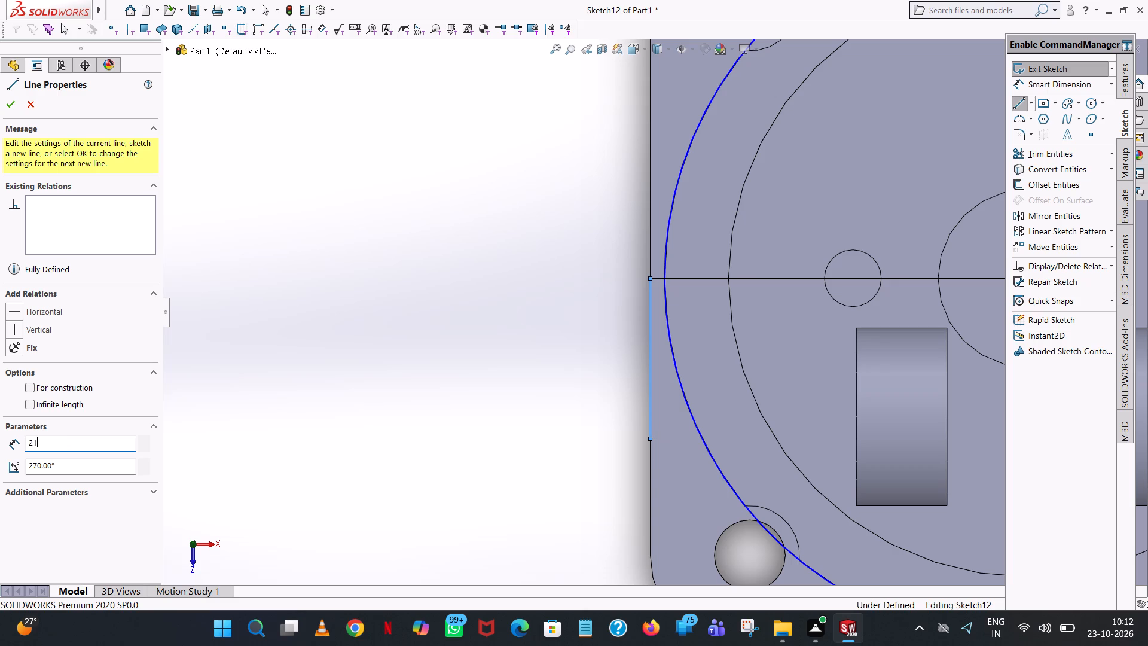
{"action": "key", "text": "Return"}
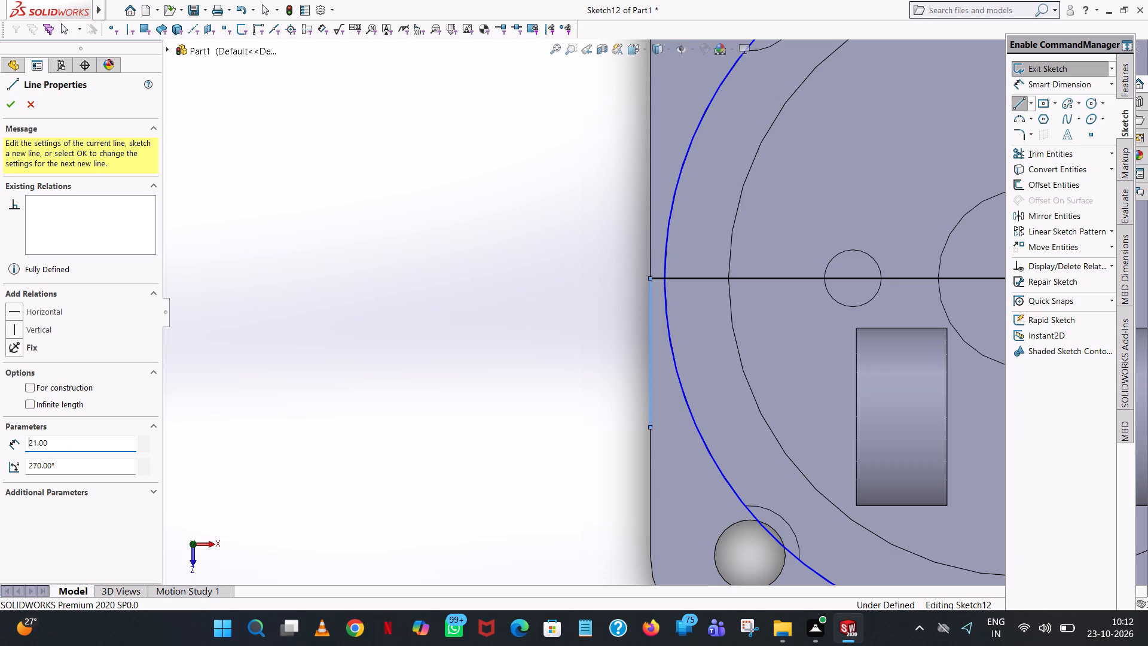
{"action": "right_click", "coordinate": [649, 442]}
{"action": "left_click", "coordinate": [722, 458]}
{"action": "scroll", "coordinate": [732, 452], "scroll_direction": "up", "scroll_amount": 5}
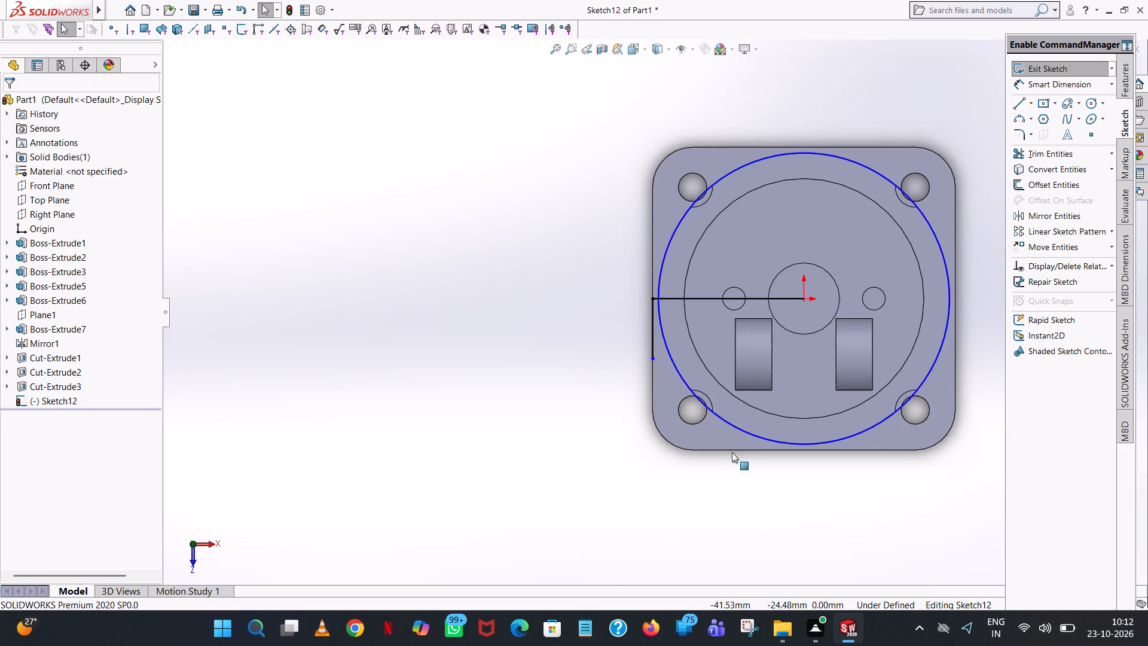
{"action": "scroll", "coordinate": [747, 443], "scroll_direction": "up", "scroll_amount": 2}
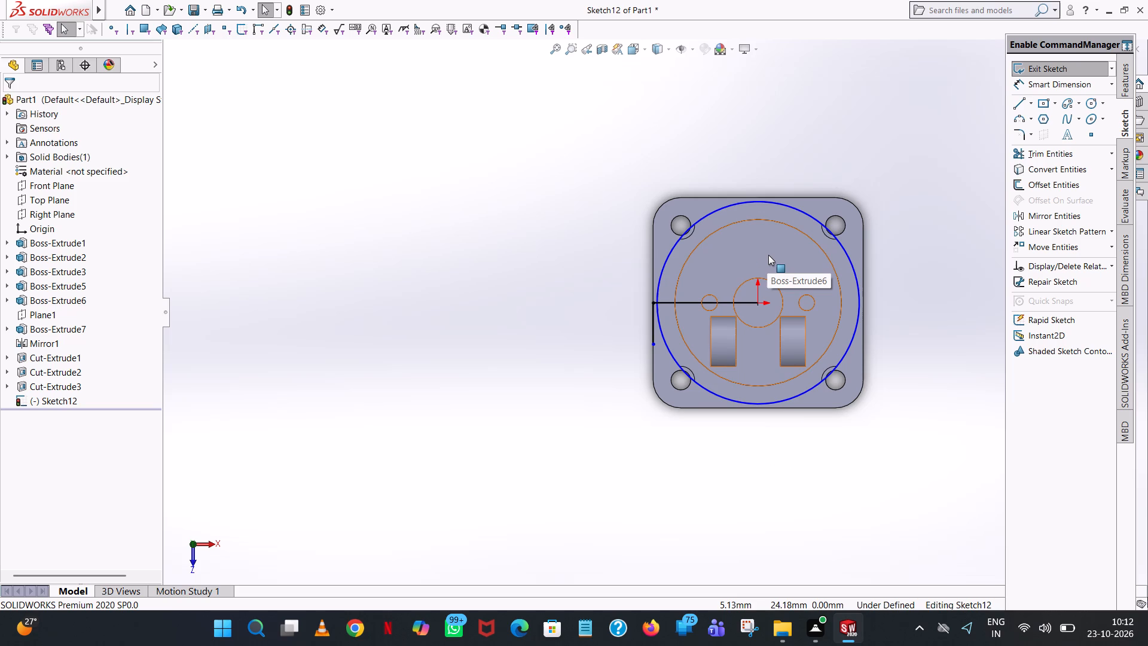
Sketch a 12 mm radius circle centred on the large circle, level with the lower end of the 21 mm line, at about -46.48, -21.
{"action": "scroll", "coordinate": [741, 343], "scroll_direction": "down", "scroll_amount": 3}
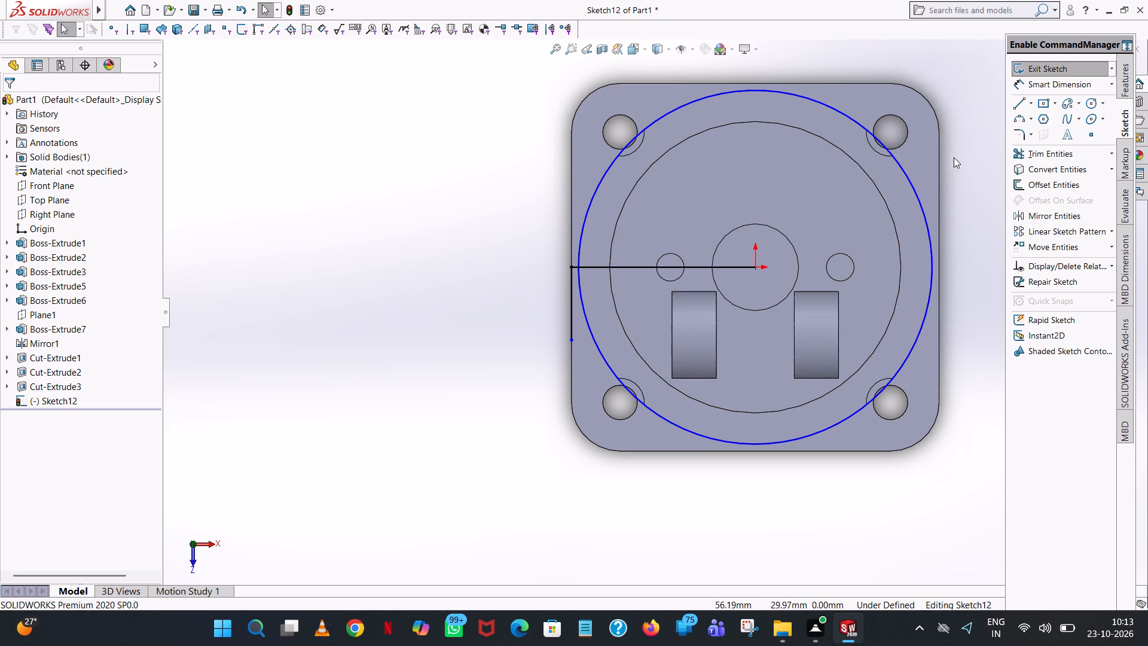
{"action": "left_click", "coordinate": [1091, 105]}
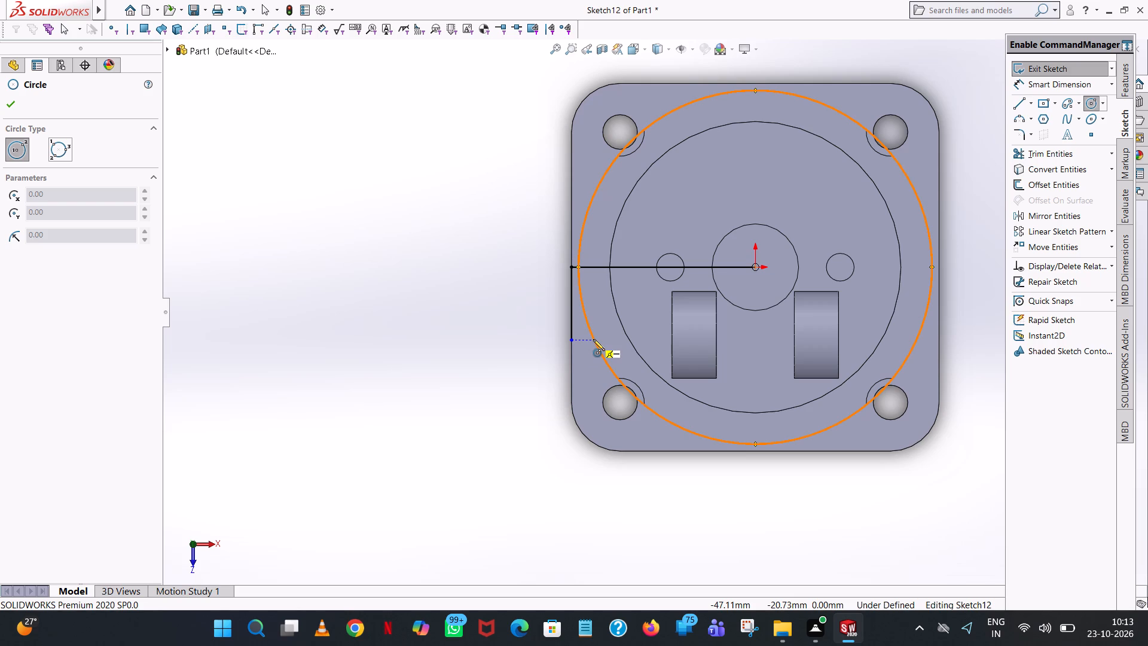
{"action": "left_click", "coordinate": [593, 340]}
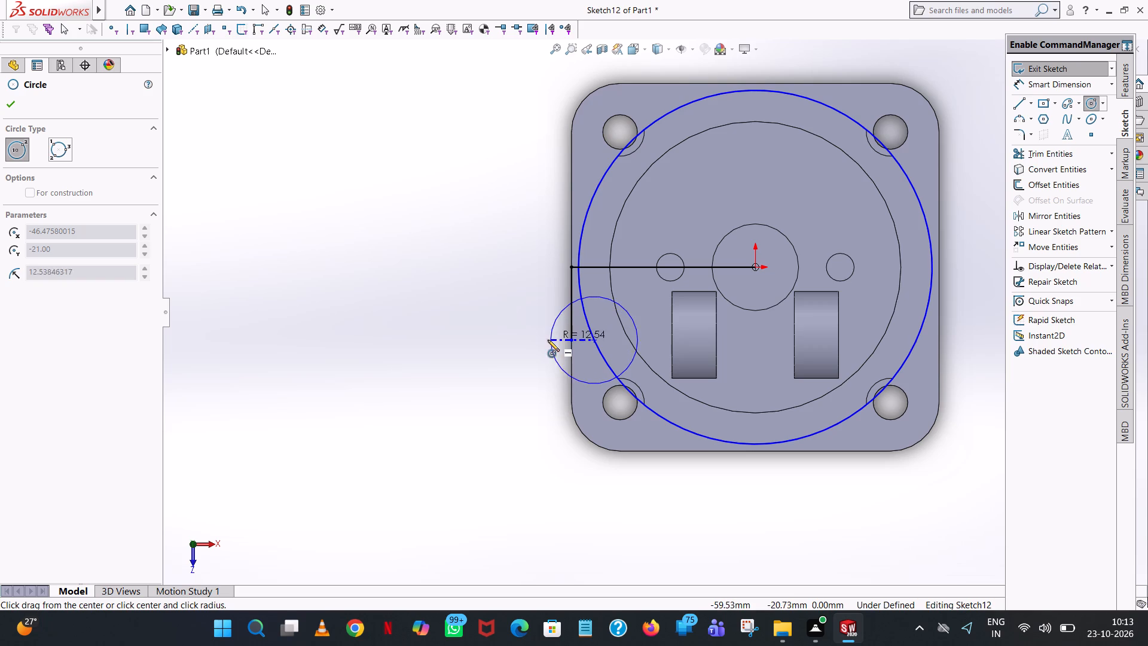
{"action": "left_click", "coordinate": [548, 340]}
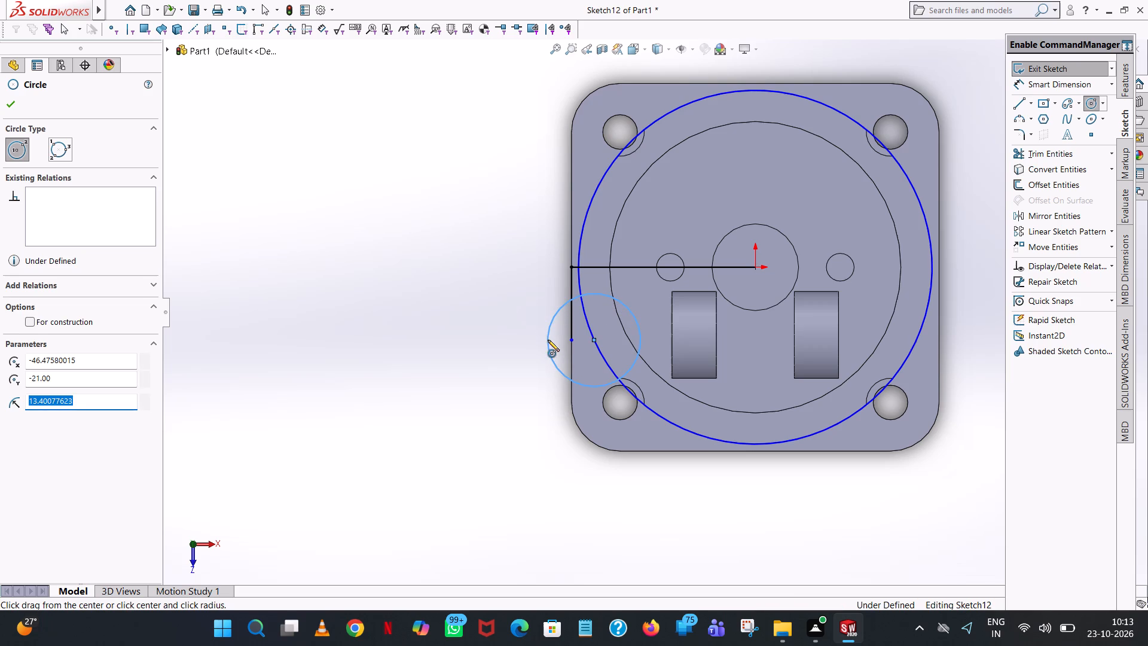
{"action": "type", "text": "12"}
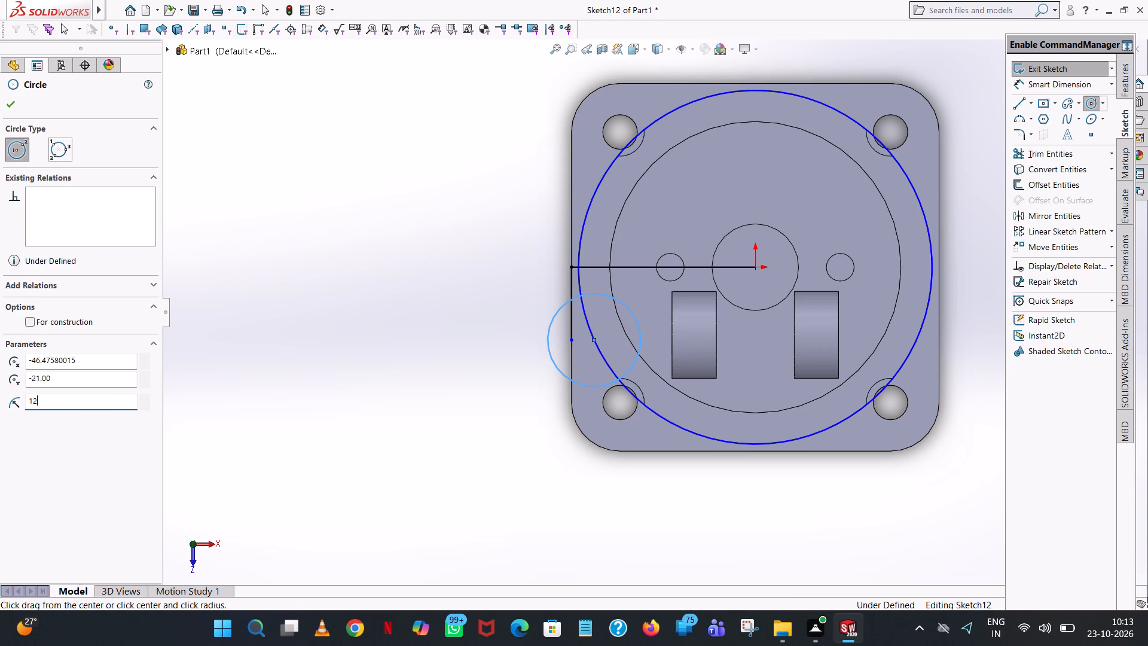
{"action": "key", "text": "Return"}
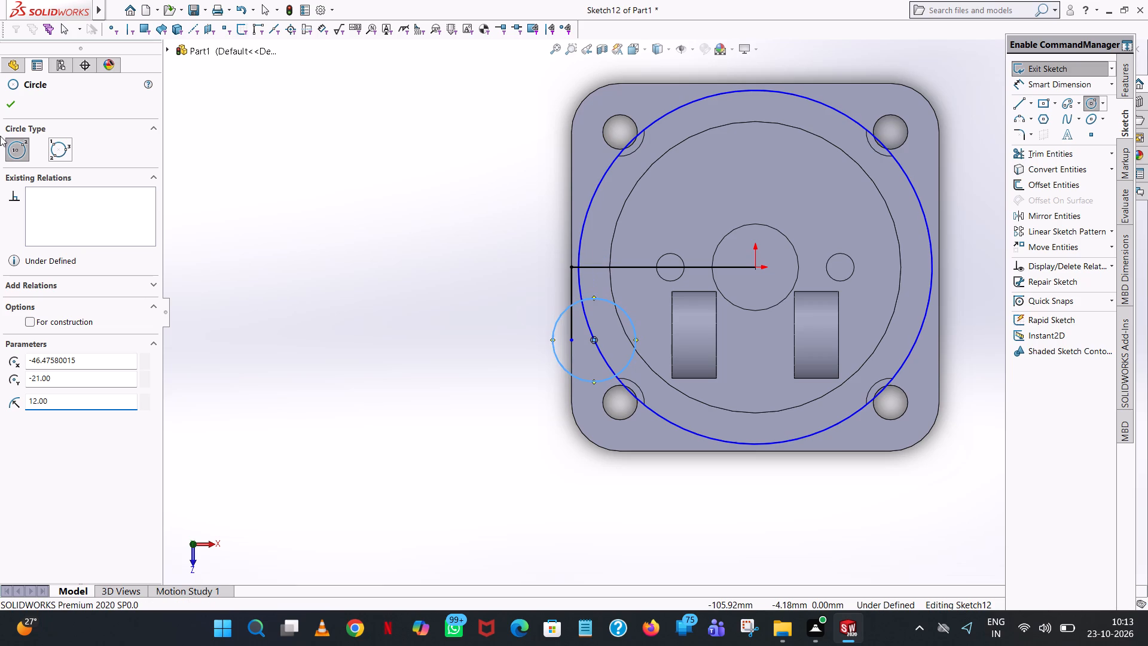
{"action": "left_click", "coordinate": [8, 93]}
{"action": "left_click", "coordinate": [15, 99]}
{"action": "left_click", "coordinate": [420, 236]}
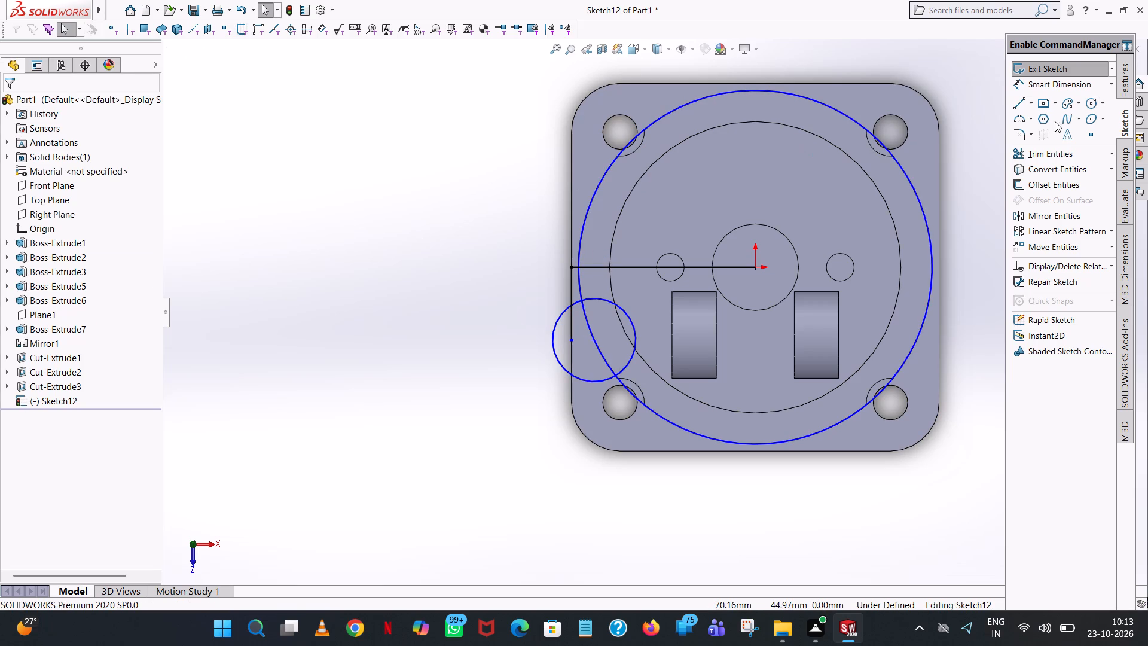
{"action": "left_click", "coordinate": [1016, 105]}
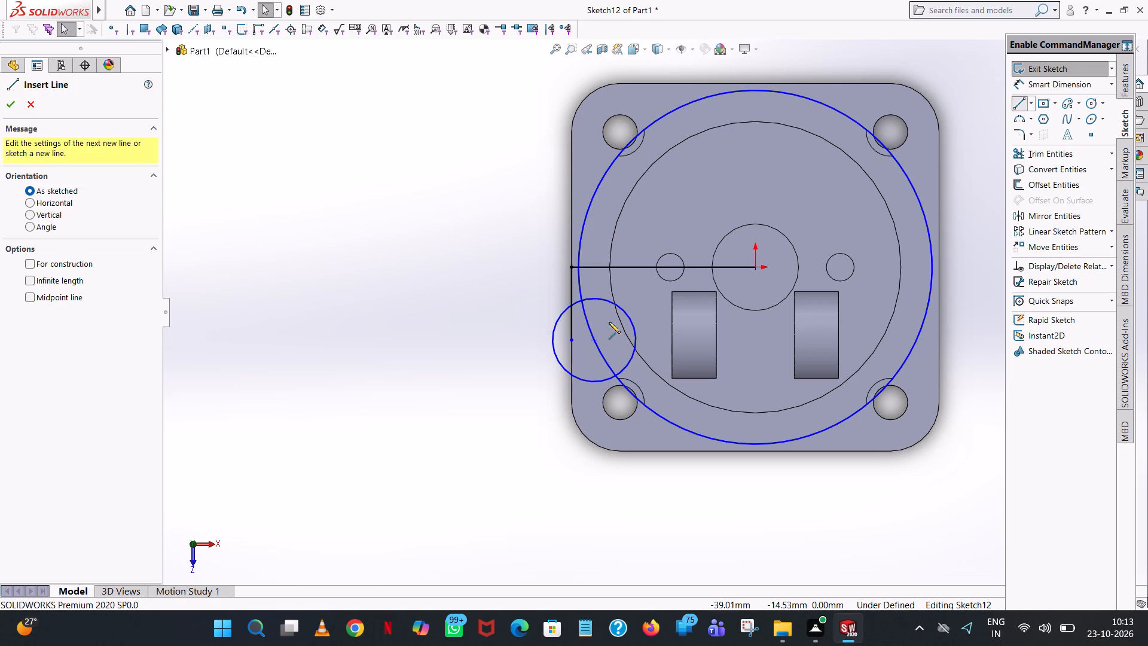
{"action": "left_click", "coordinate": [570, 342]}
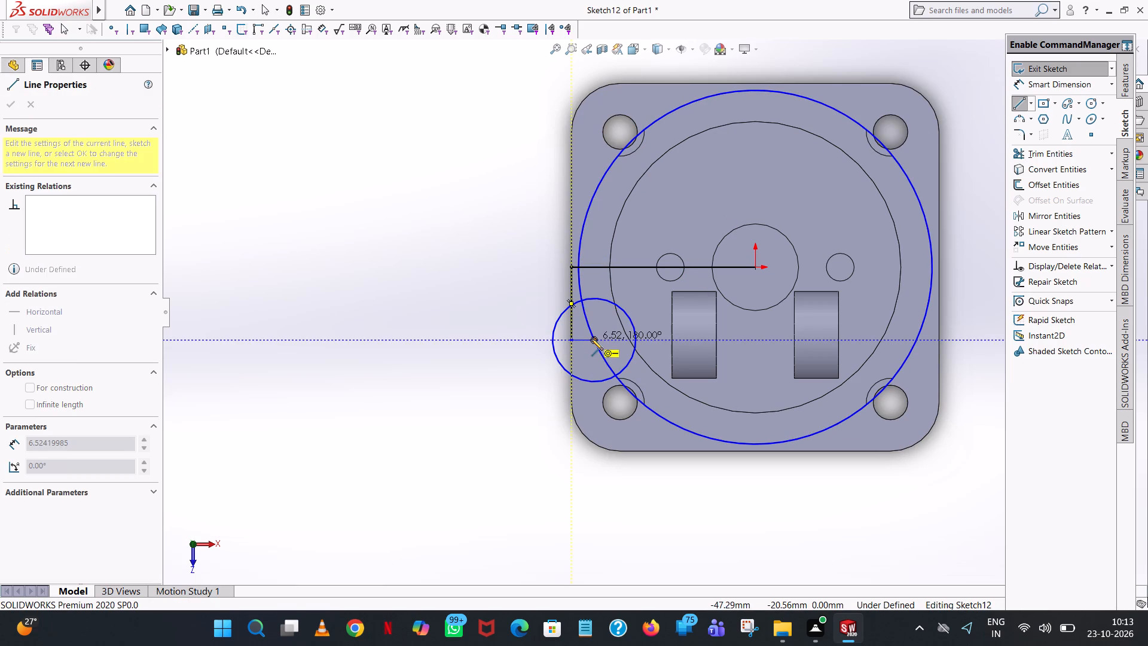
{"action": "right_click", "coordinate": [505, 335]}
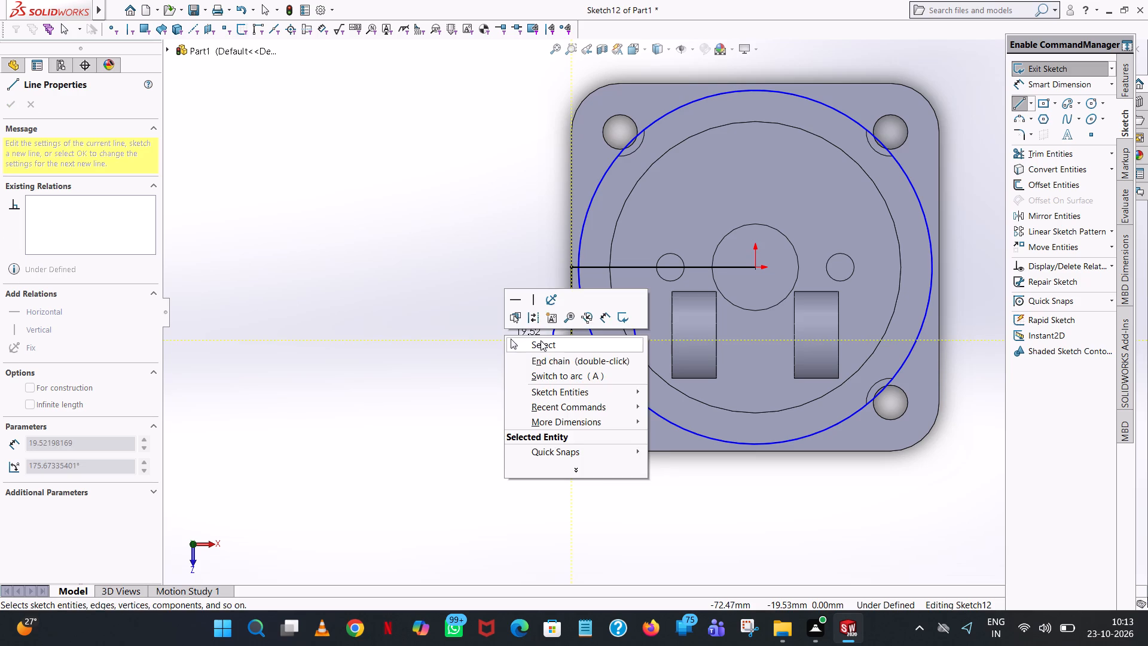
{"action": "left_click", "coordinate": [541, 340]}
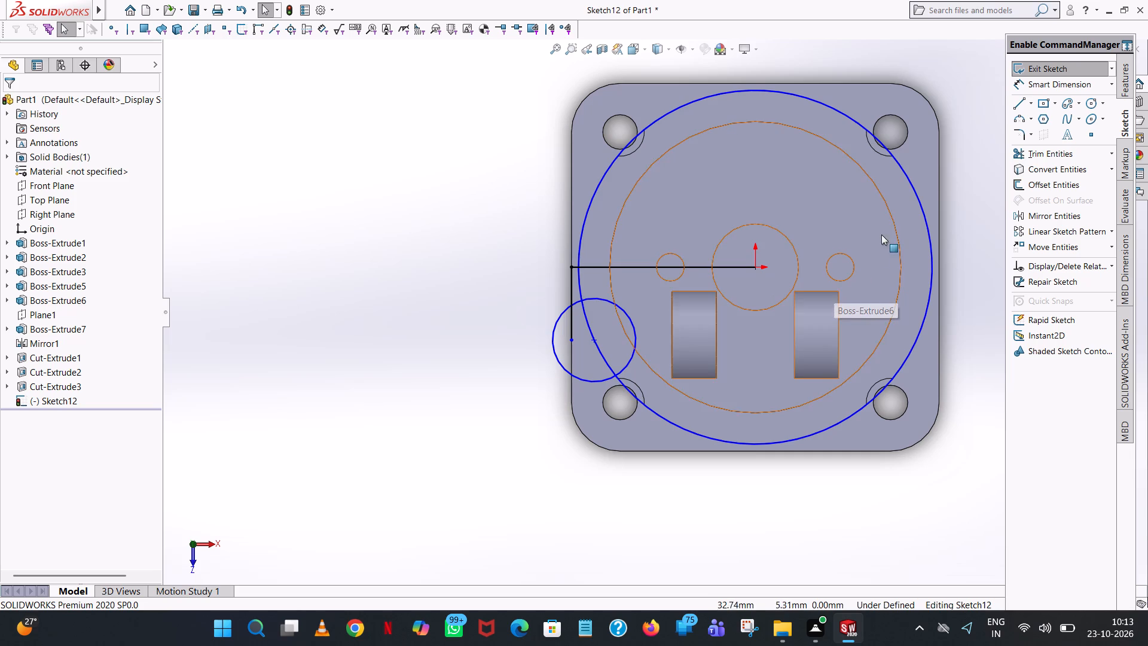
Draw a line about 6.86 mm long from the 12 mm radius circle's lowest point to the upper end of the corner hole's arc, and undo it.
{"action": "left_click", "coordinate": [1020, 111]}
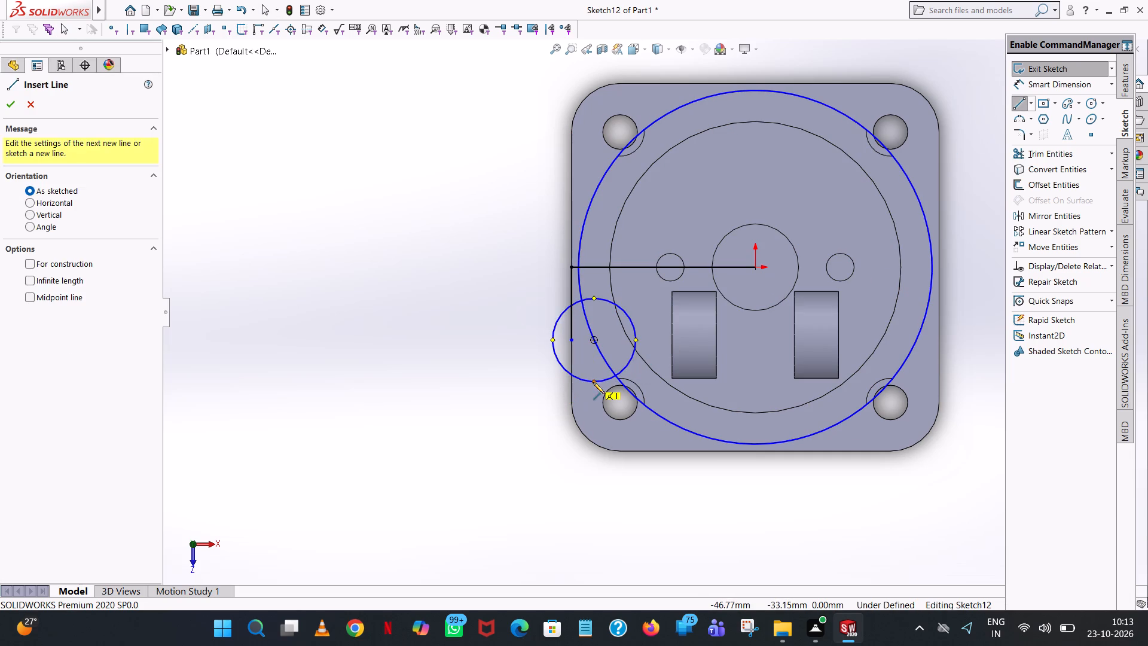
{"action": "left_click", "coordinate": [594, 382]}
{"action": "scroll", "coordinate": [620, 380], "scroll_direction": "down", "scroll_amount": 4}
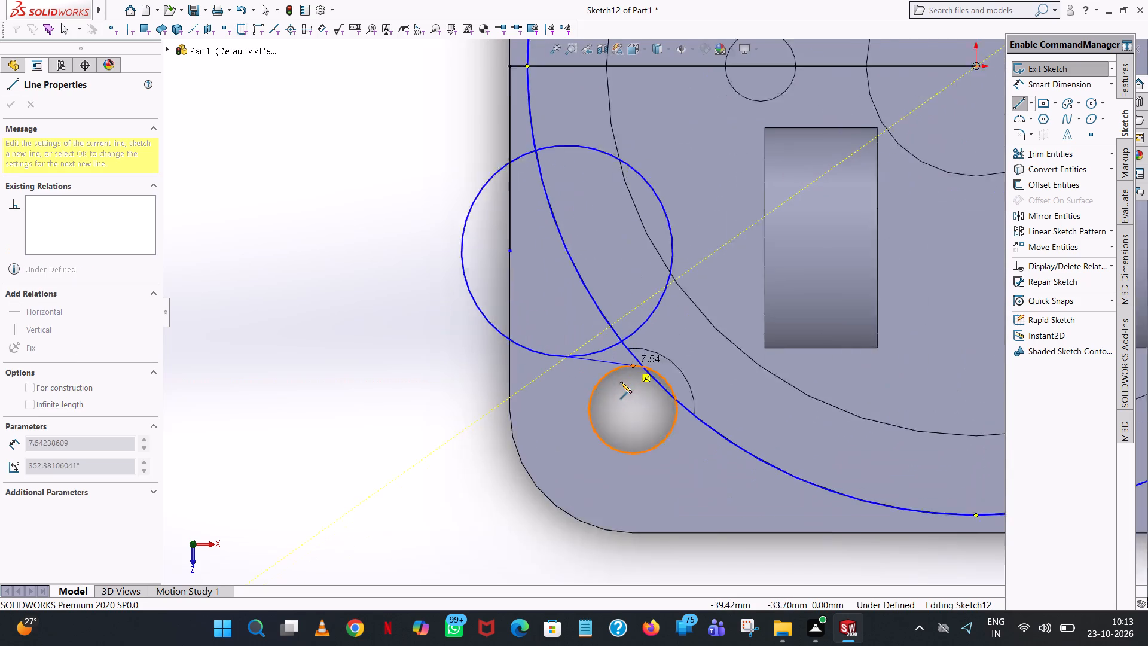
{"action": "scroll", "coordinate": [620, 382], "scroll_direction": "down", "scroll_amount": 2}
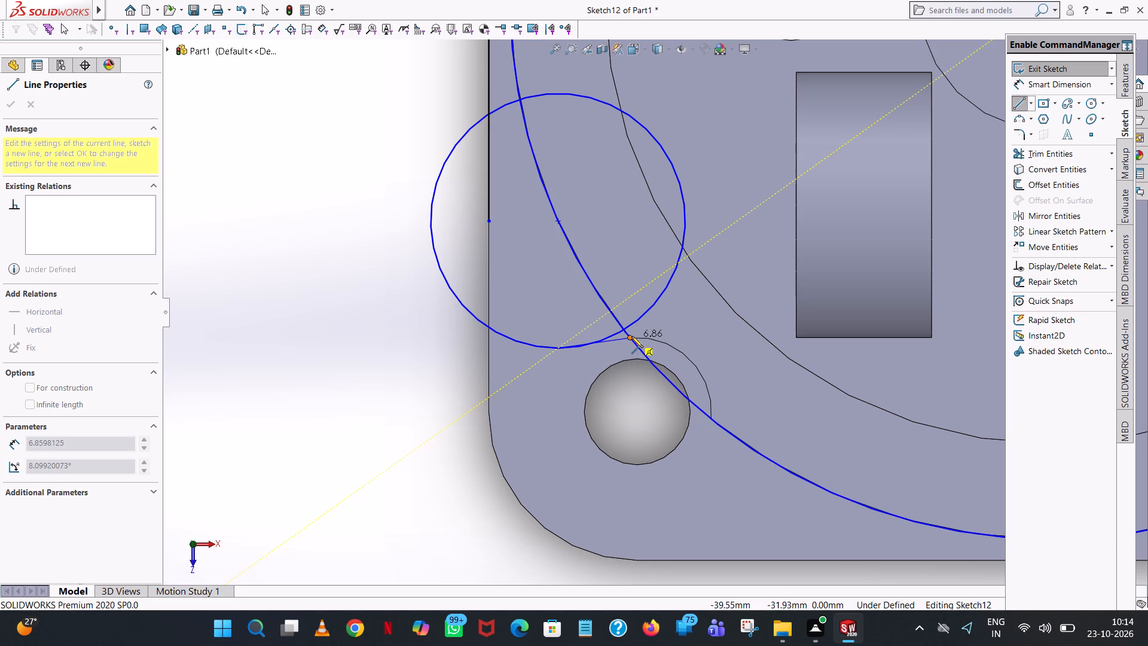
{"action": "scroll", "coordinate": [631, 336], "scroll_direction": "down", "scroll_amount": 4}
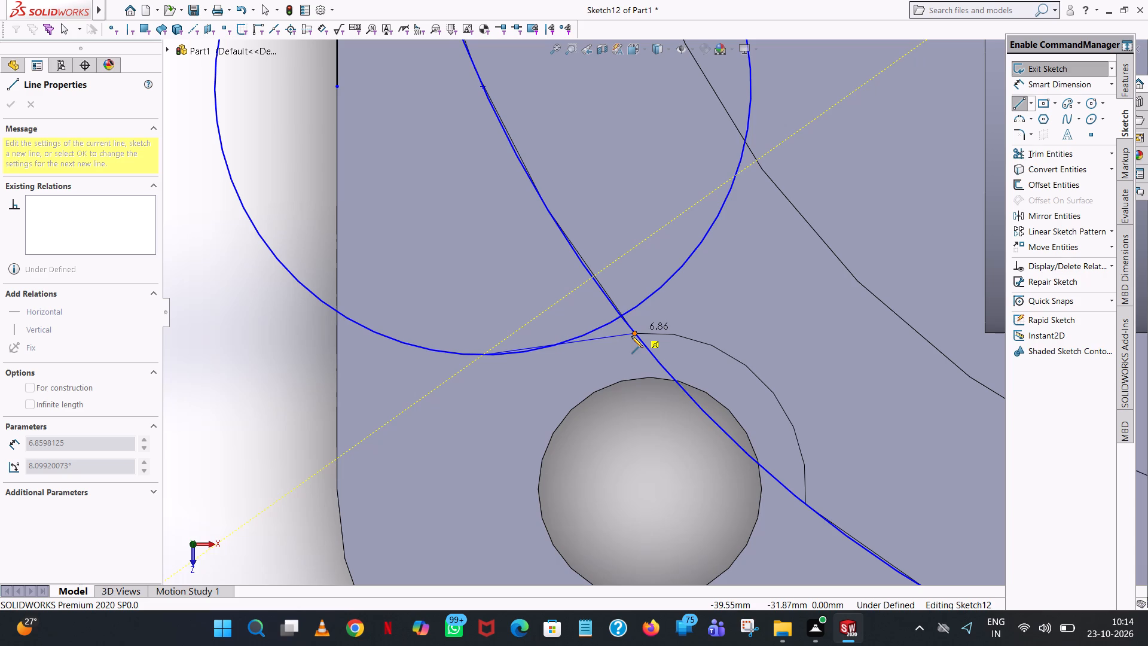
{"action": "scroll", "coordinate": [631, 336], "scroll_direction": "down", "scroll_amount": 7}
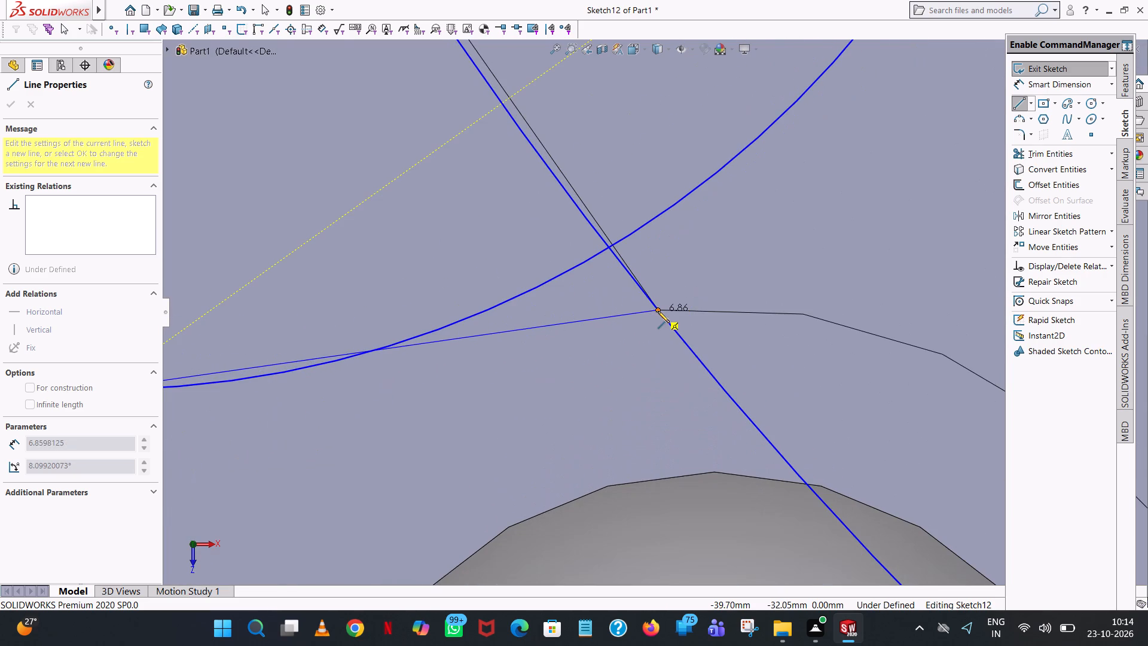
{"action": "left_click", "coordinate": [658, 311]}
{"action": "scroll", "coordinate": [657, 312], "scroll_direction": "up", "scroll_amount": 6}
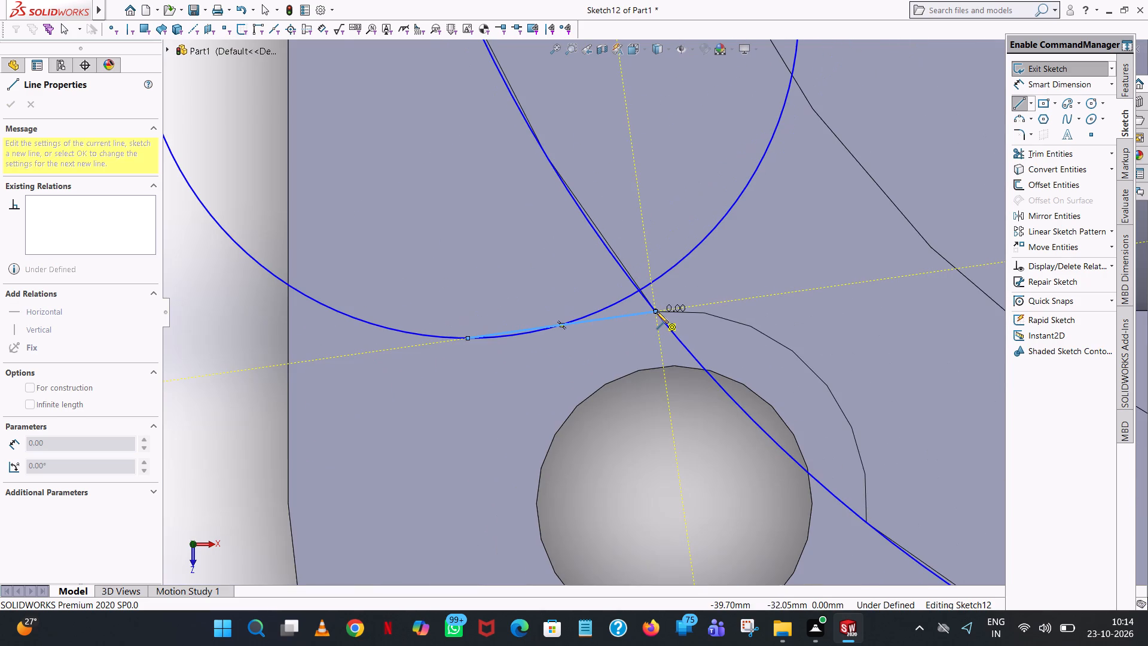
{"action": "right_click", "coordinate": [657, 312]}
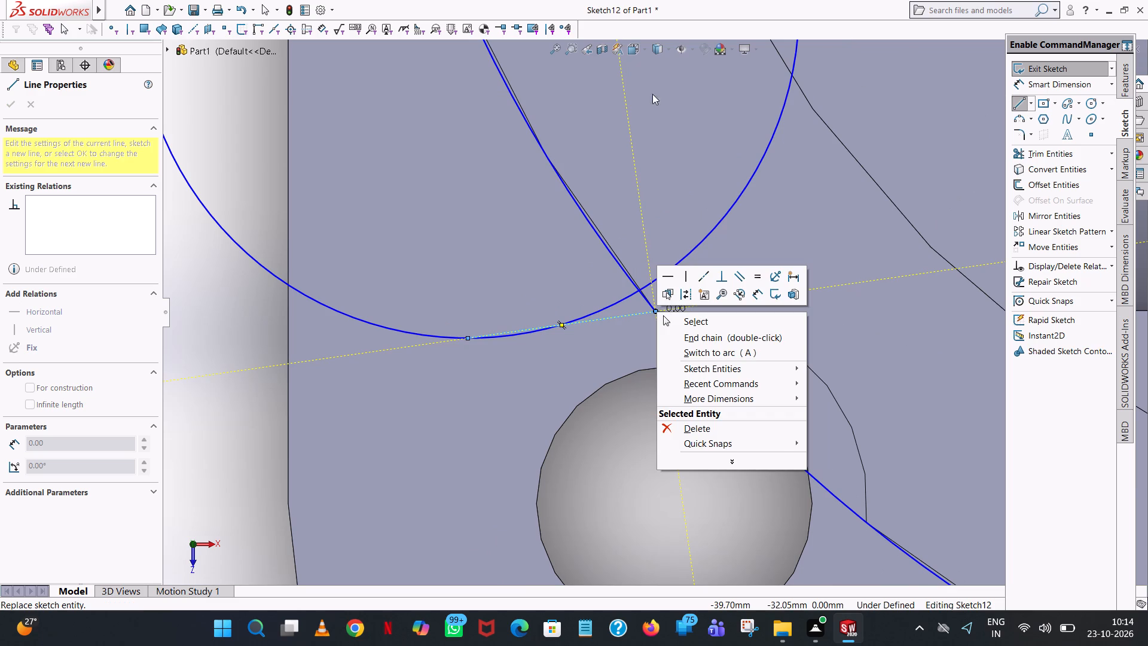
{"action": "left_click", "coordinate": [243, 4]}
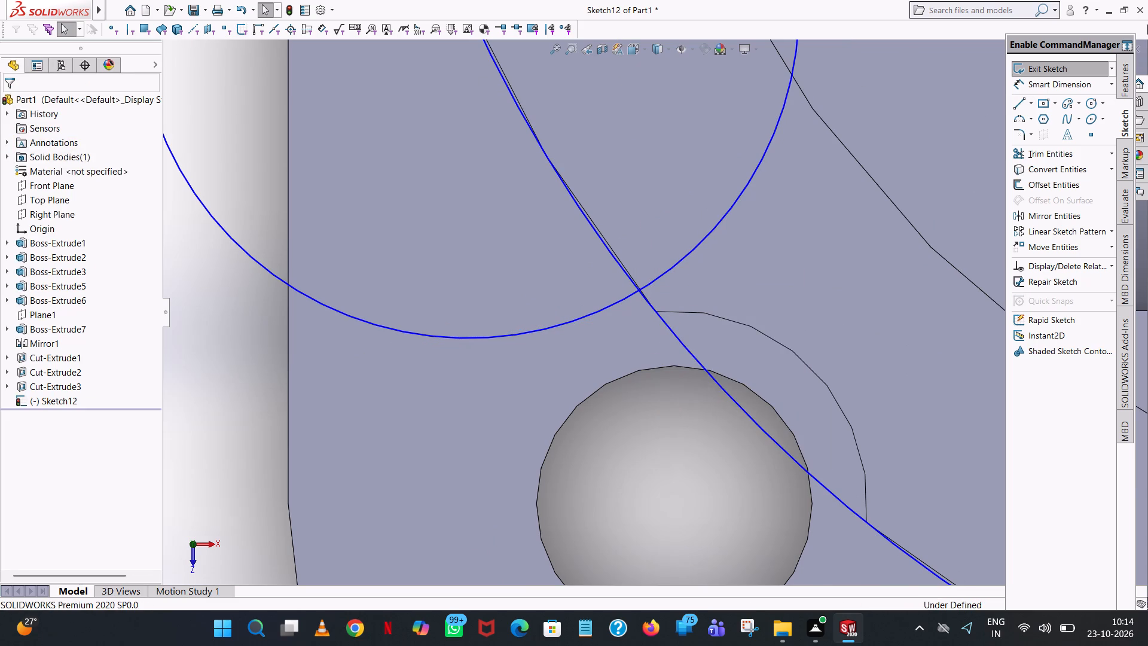
Draw a line about 5.36 mm long from the upper end of the corner hole's arc to the underside of the 12 mm radius circle.
{"action": "left_click", "coordinate": [1024, 105]}
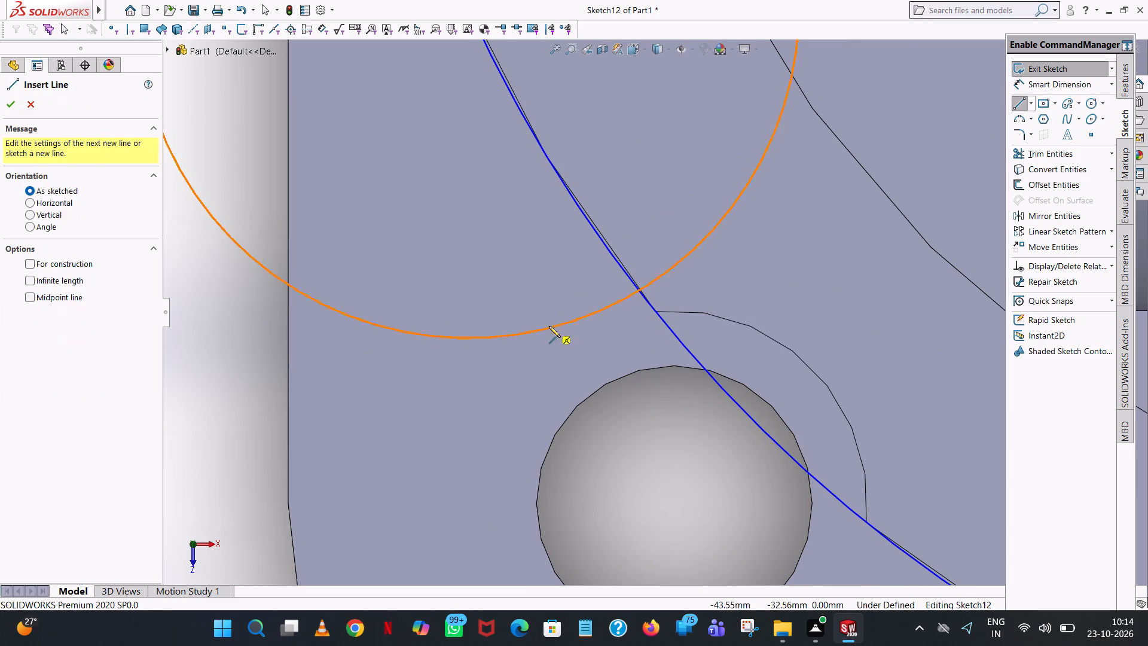
{"action": "left_click", "coordinate": [655, 311]}
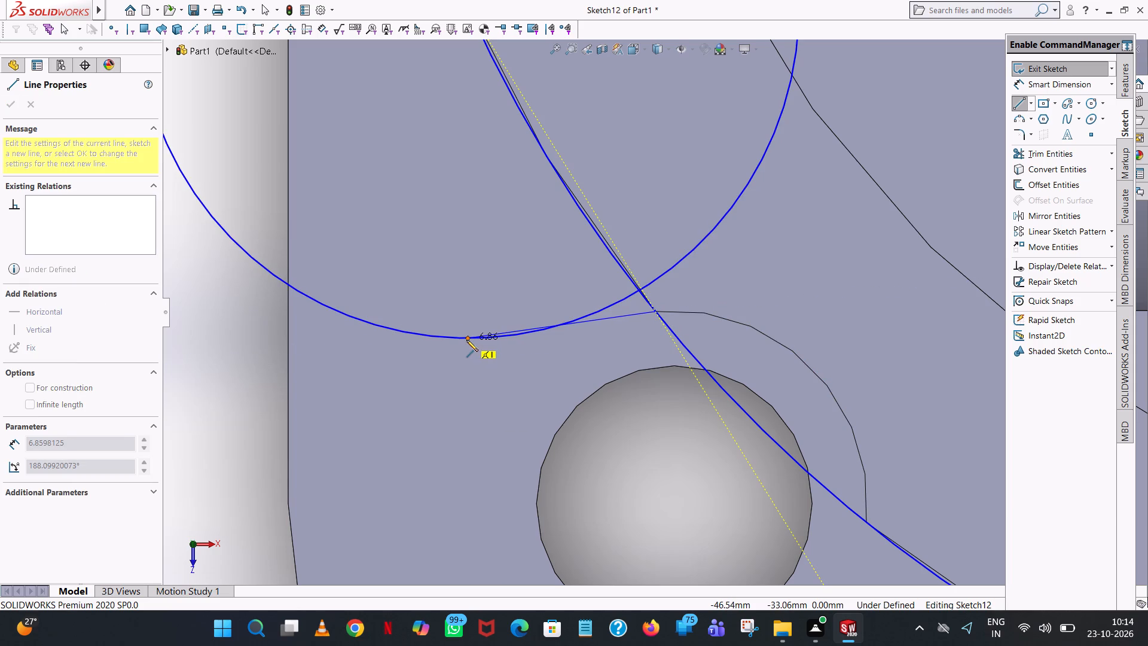
{"action": "left_click", "coordinate": [509, 335]}
{"action": "right_click", "coordinate": [509, 335]}
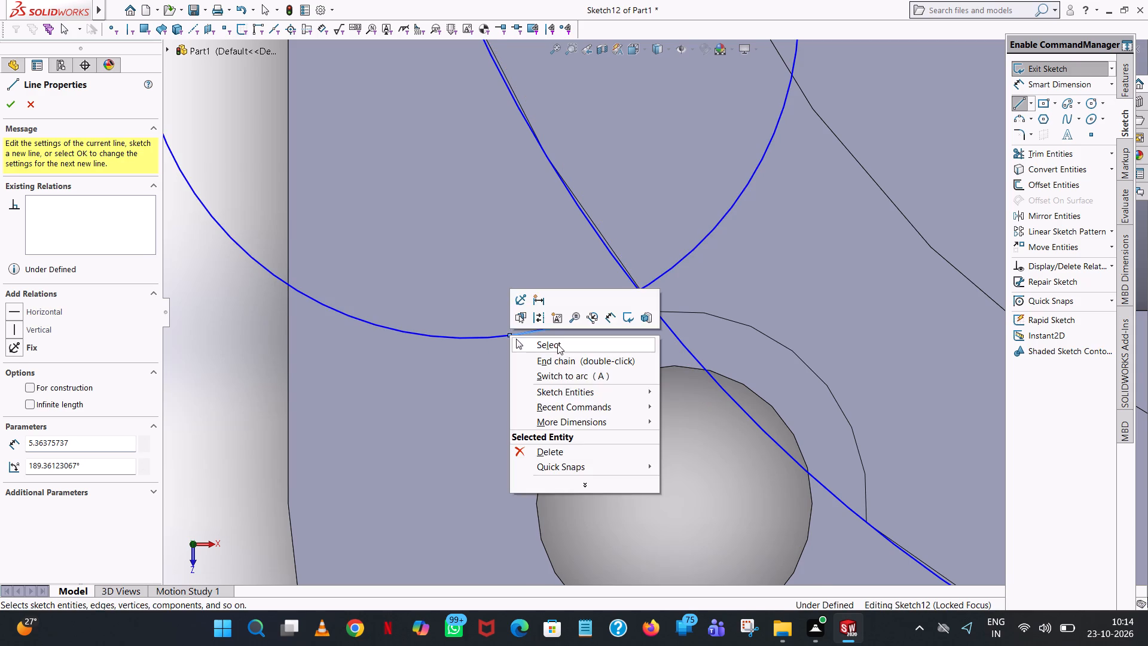
{"action": "left_click", "coordinate": [559, 344]}
{"action": "scroll", "coordinate": [553, 350], "scroll_direction": "up", "scroll_amount": 6}
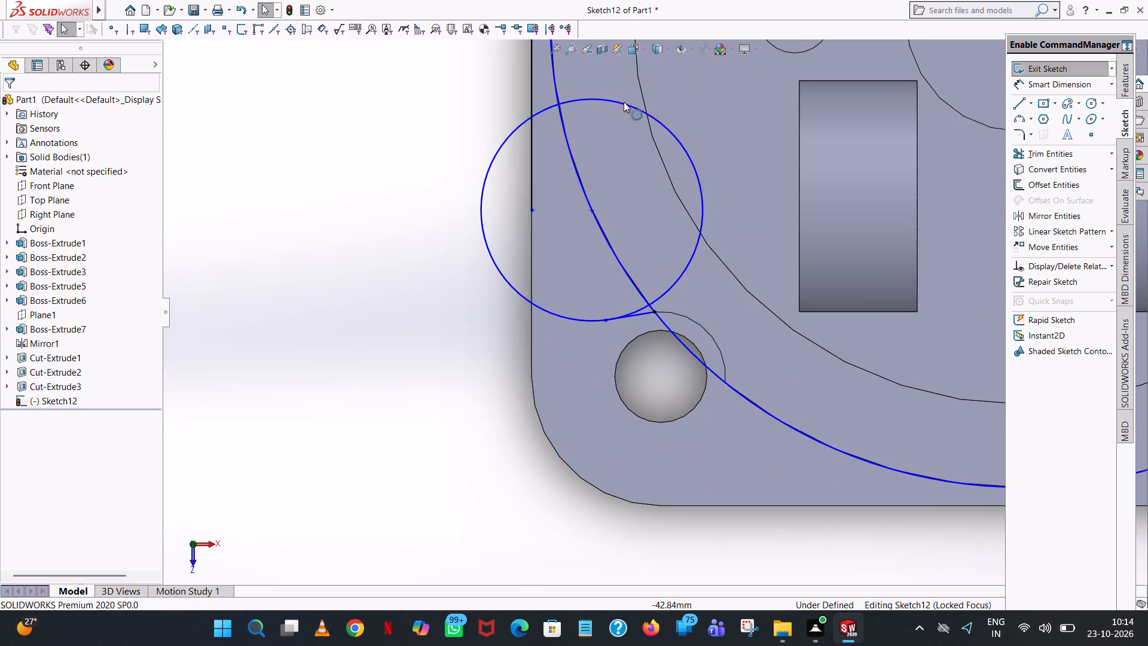
{"action": "scroll", "coordinate": [622, 102], "scroll_direction": "up", "scroll_amount": 3}
{"action": "scroll", "coordinate": [610, 146], "scroll_direction": "down", "scroll_amount": 1}
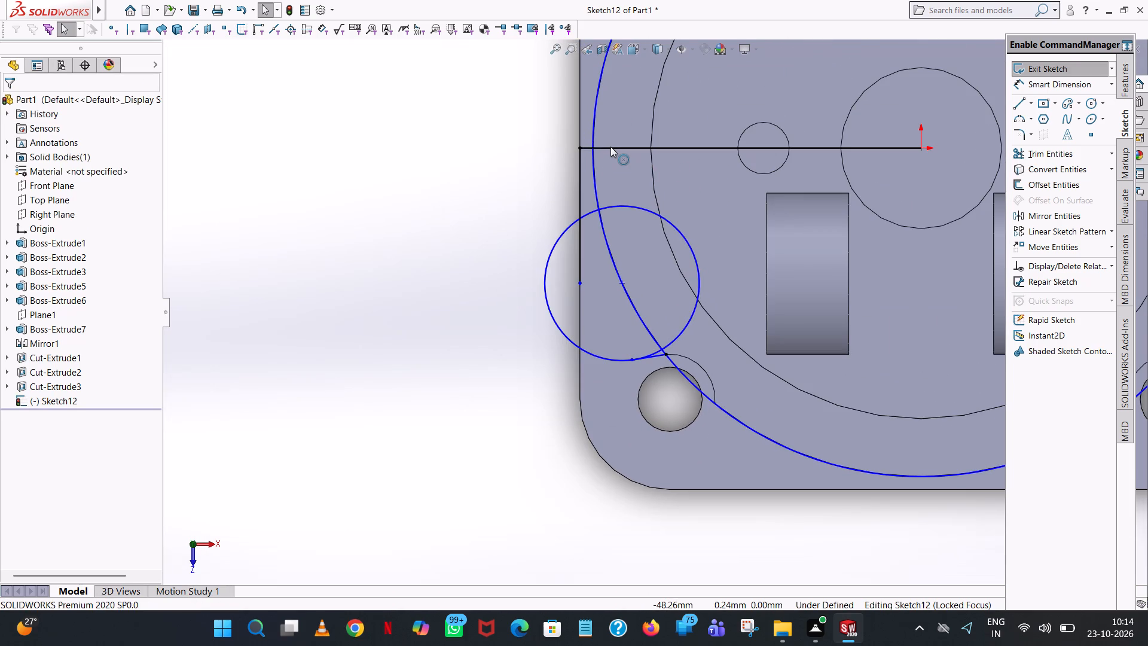
{"action": "scroll", "coordinate": [610, 147], "scroll_direction": "down", "scroll_amount": 2}
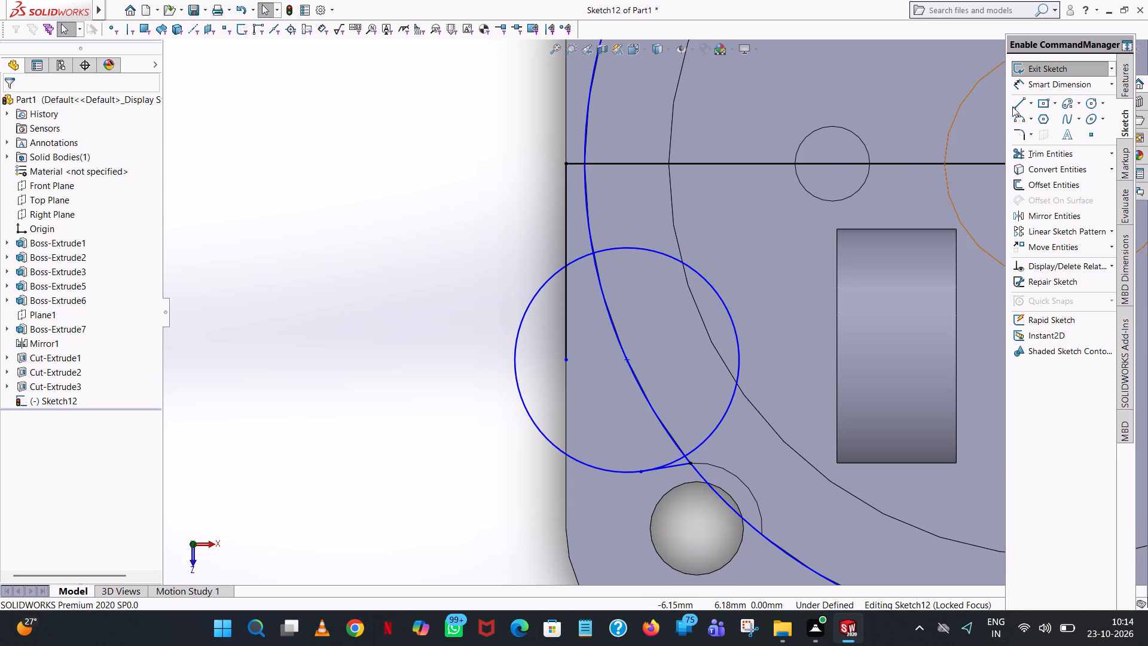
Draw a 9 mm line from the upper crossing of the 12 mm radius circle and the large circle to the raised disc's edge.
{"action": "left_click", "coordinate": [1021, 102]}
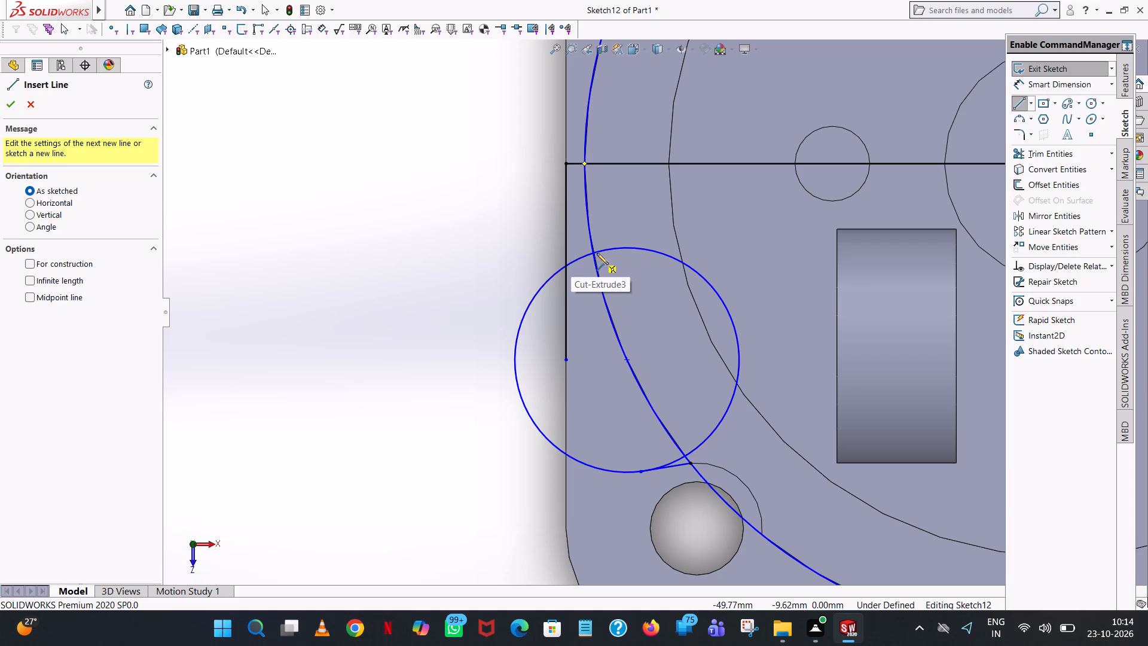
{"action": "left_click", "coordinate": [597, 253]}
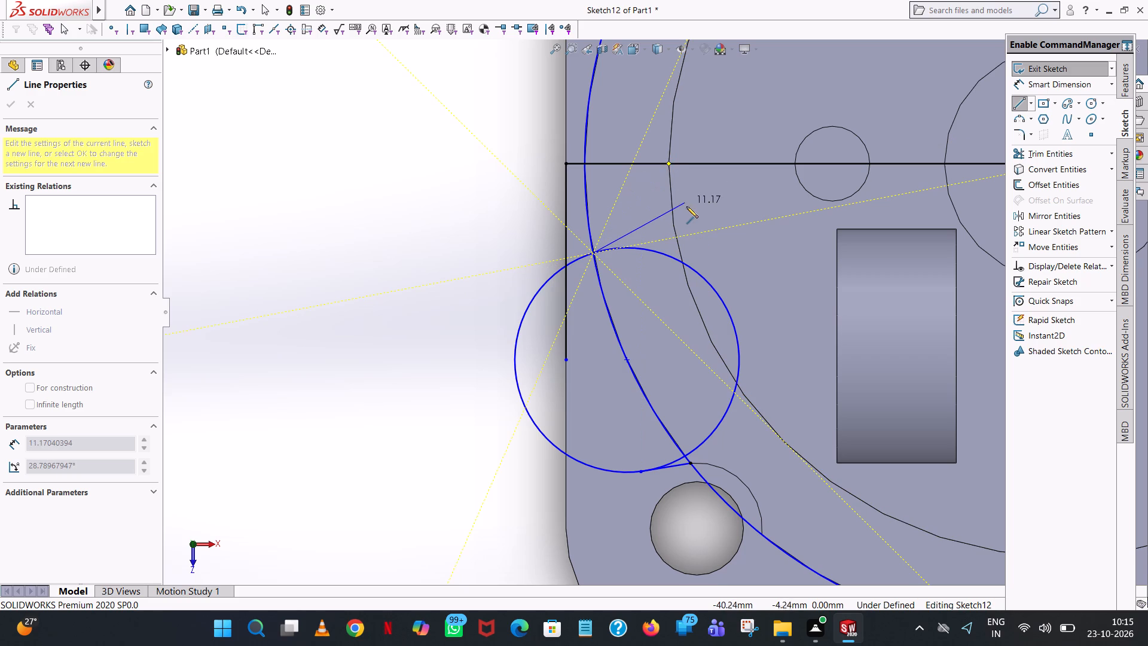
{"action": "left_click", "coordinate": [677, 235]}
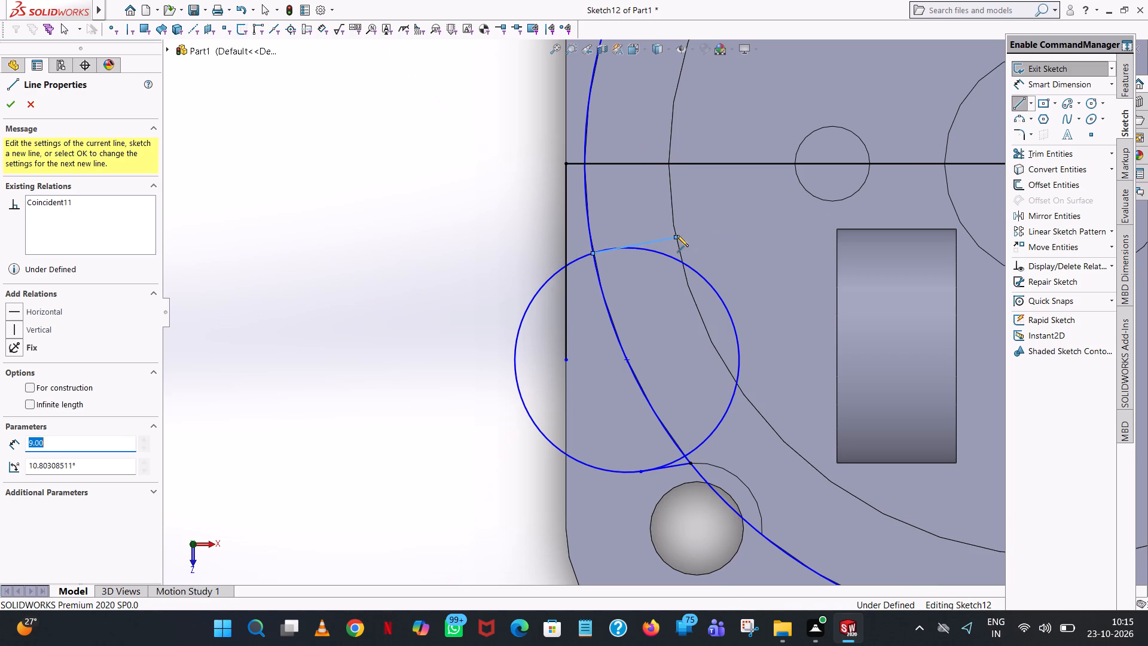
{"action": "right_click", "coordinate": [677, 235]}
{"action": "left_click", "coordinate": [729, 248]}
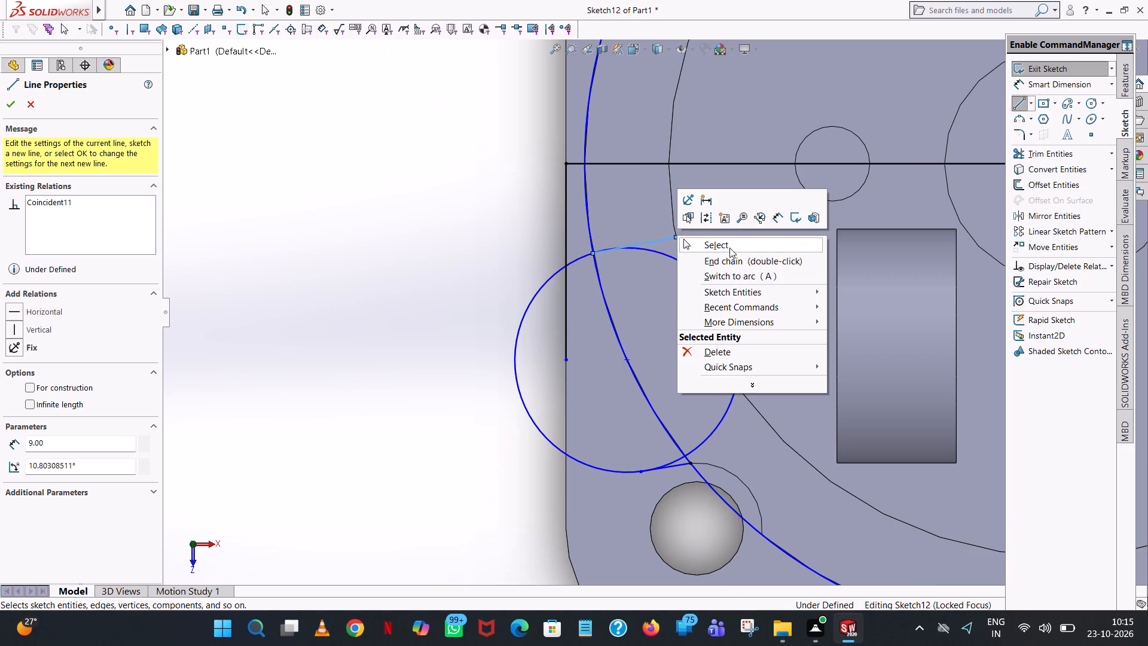
Trim away the inner part of the 12 mm radius circle and the 53 mm and 21 mm lines.
{"action": "scroll", "coordinate": [704, 273], "scroll_direction": "up", "scroll_amount": 4}
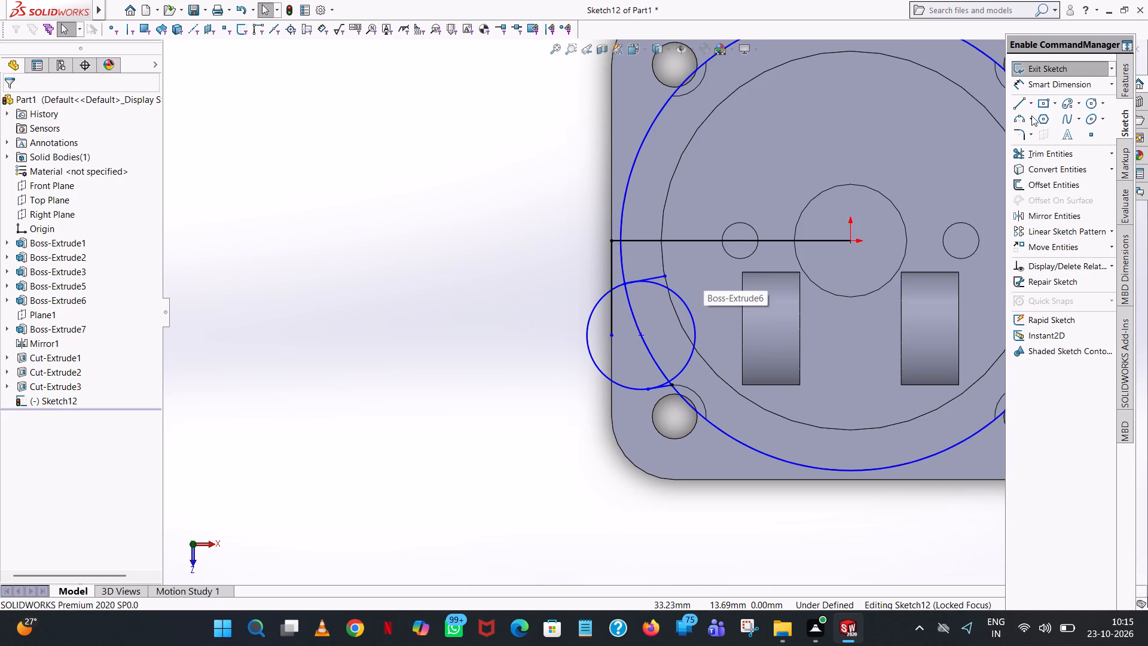
{"action": "left_click", "coordinate": [1044, 151]}
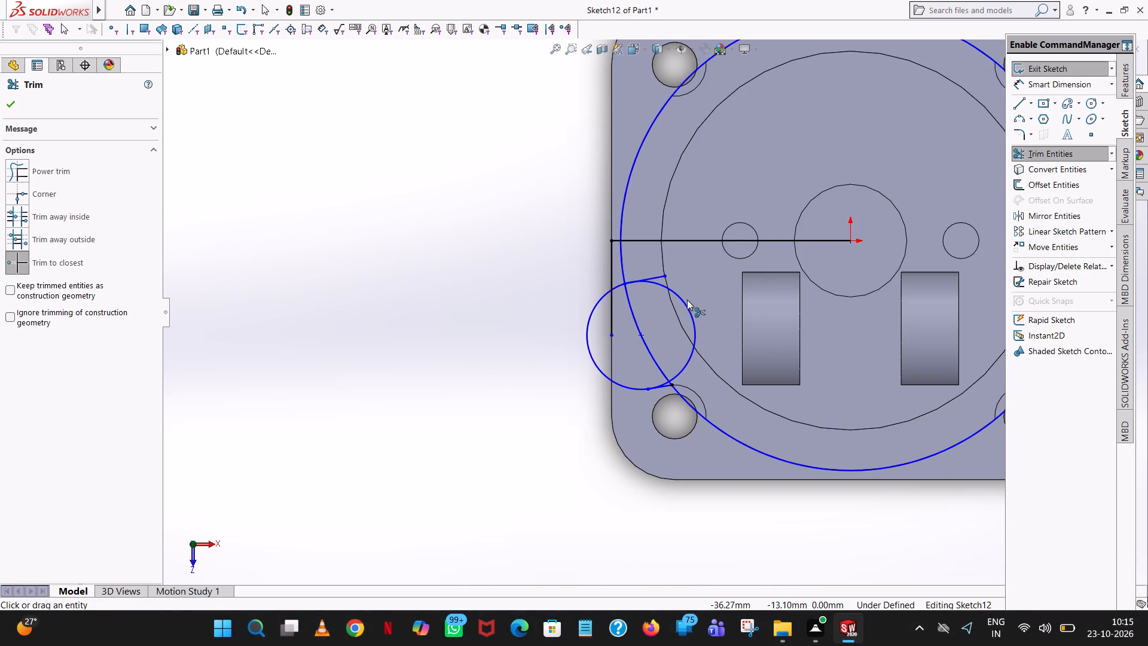
{"action": "left_click", "coordinate": [684, 300]}
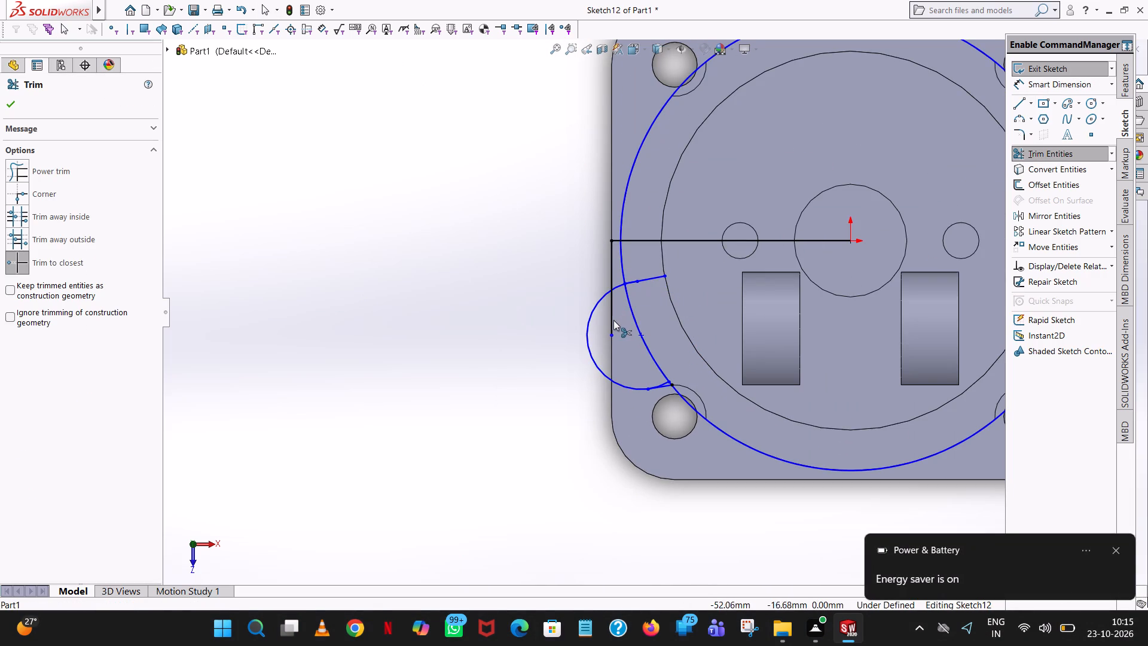
{"action": "left_click", "coordinate": [610, 325]}
{"action": "left_click", "coordinate": [613, 274]}
{"action": "left_click", "coordinate": [639, 242]}
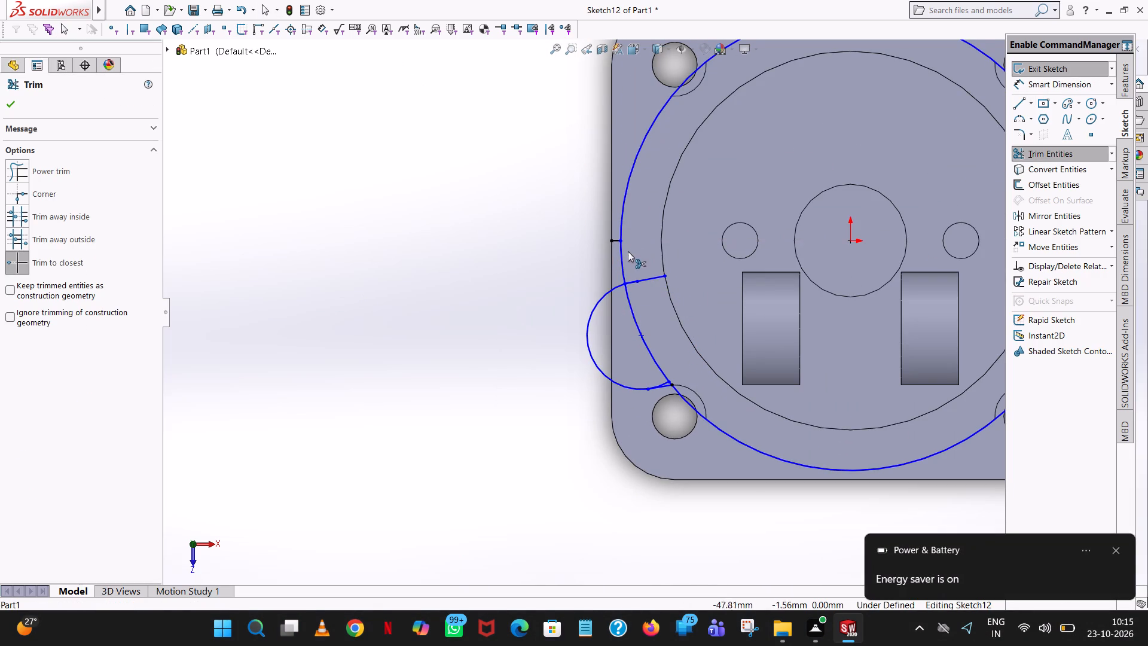
{"action": "left_click", "coordinate": [610, 240]}
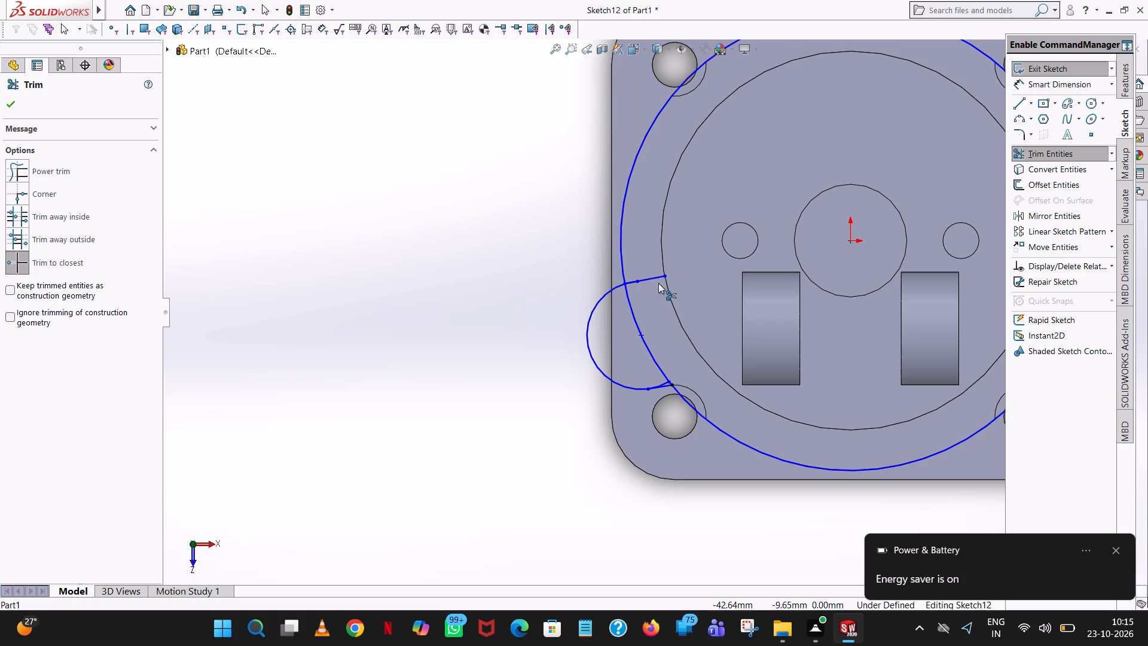
Trim the 9 mm line and the leftover arc pieces beside the large circle and along the short lower line.
{"action": "left_click", "coordinate": [655, 279]}
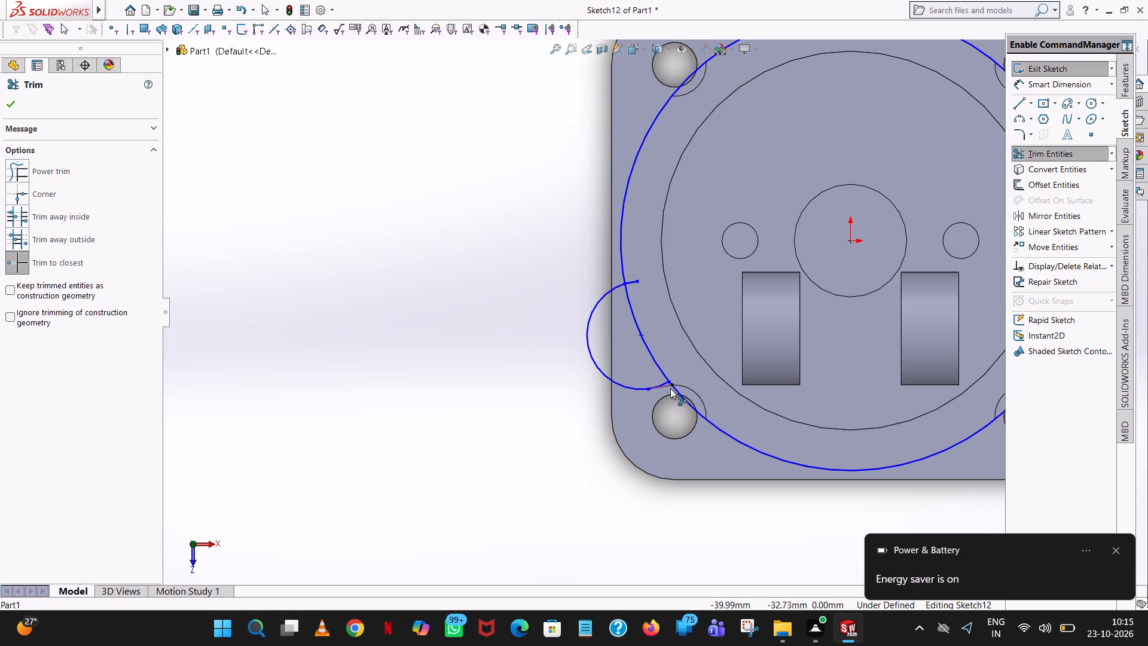
{"action": "scroll", "coordinate": [665, 383], "scroll_direction": "down", "scroll_amount": 7}
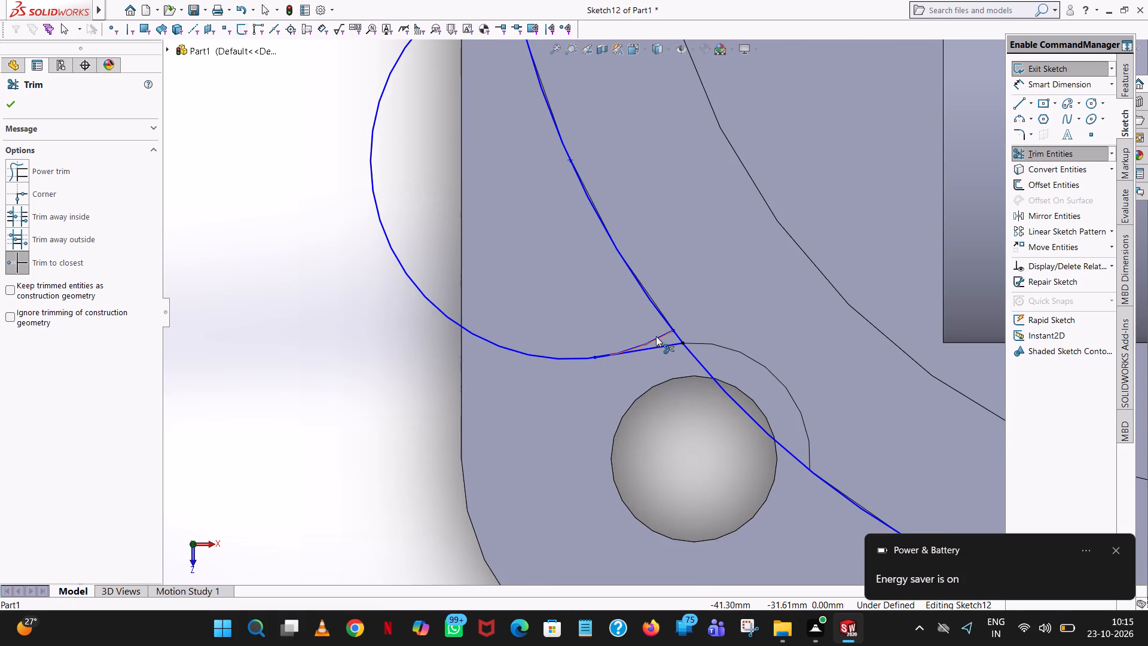
{"action": "left_click", "coordinate": [656, 336]}
{"action": "scroll", "coordinate": [656, 336], "scroll_direction": "up", "scroll_amount": 7}
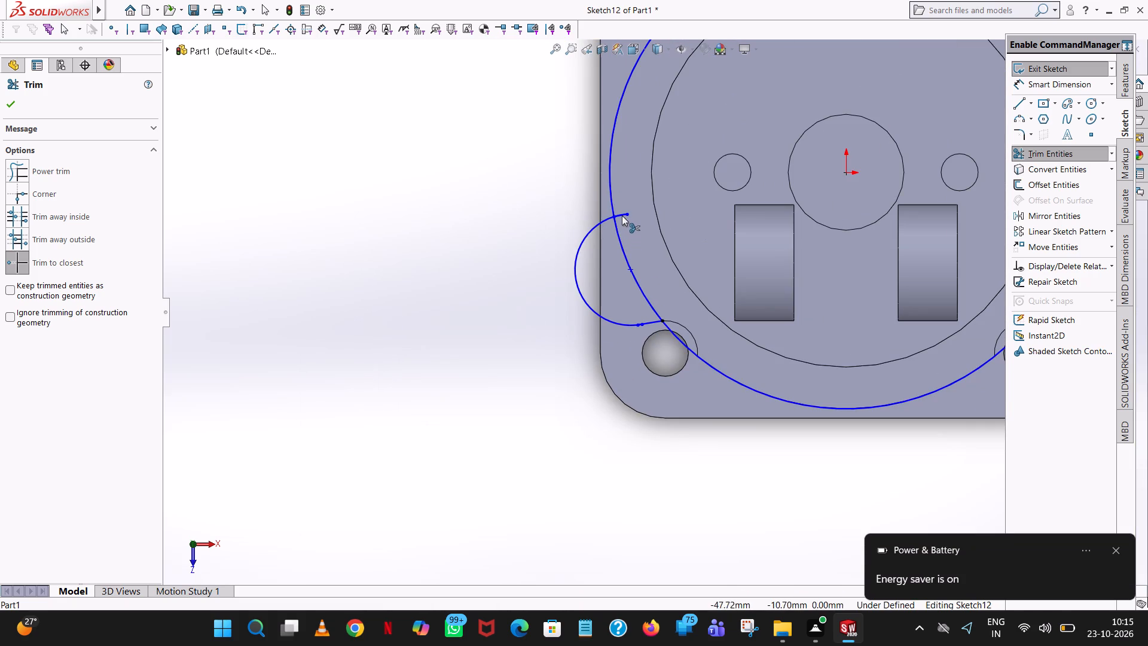
{"action": "left_click", "coordinate": [622, 214]}
{"action": "left_click", "coordinate": [630, 215]}
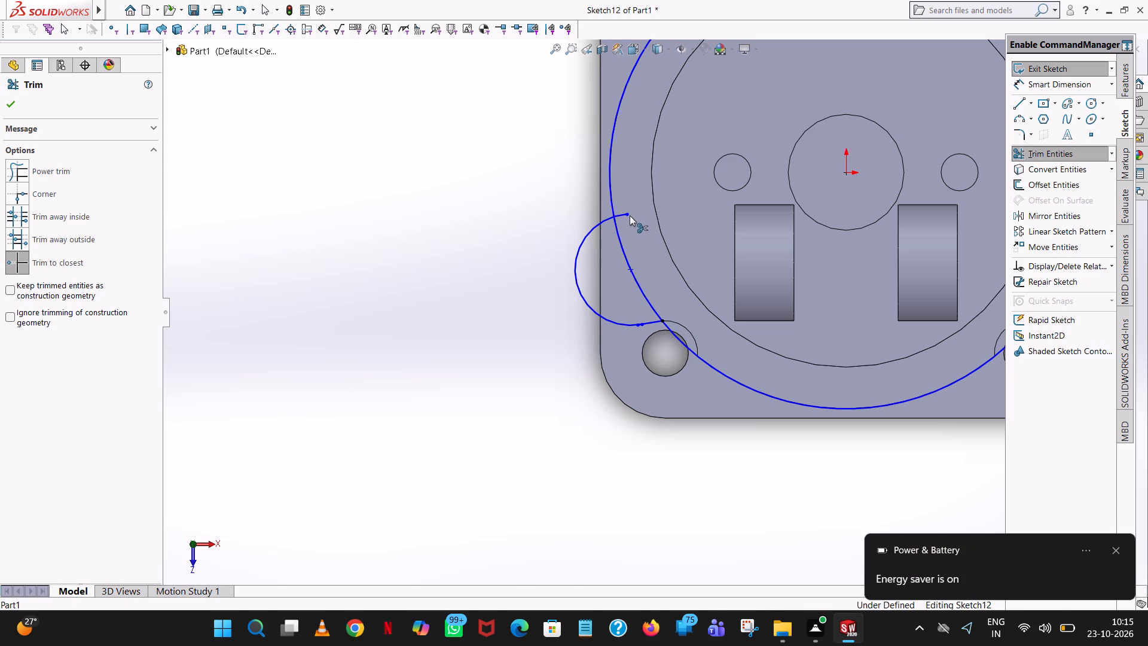
{"action": "scroll", "coordinate": [744, 215], "scroll_direction": "up", "scroll_amount": 3}
{"action": "scroll", "coordinate": [715, 322], "scroll_direction": "down", "scroll_amount": 4}
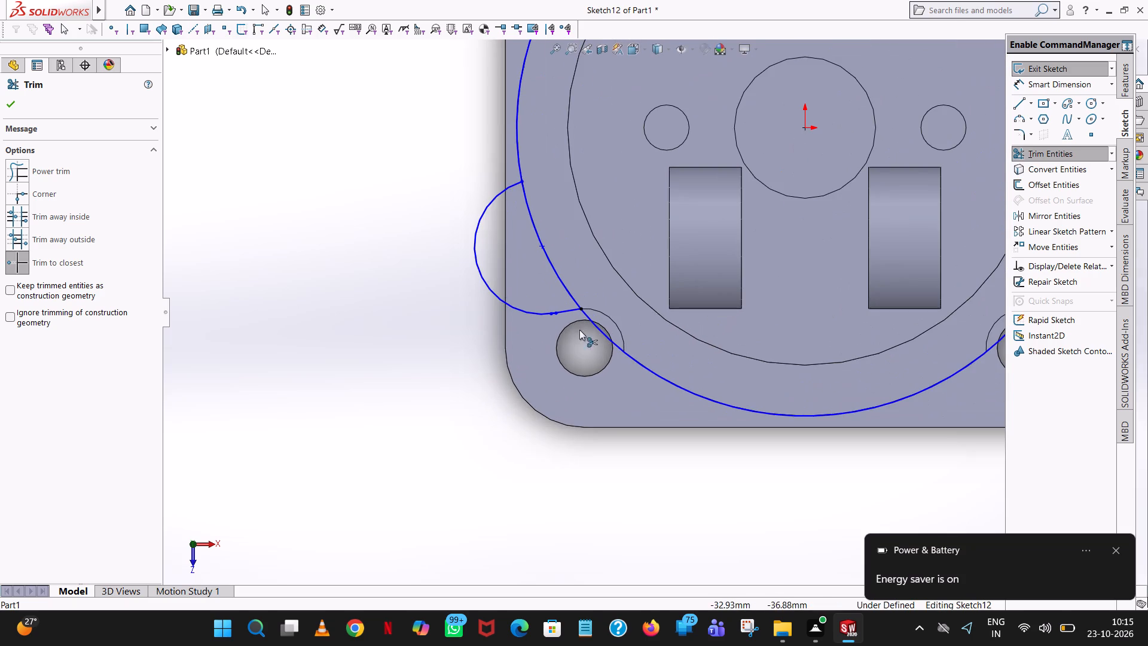
{"action": "scroll", "coordinate": [560, 324], "scroll_direction": "down", "scroll_amount": 7}
{"action": "scroll", "coordinate": [588, 277], "scroll_direction": "down", "scroll_amount": 6}
{"action": "scroll", "coordinate": [636, 298], "scroll_direction": "down", "scroll_amount": 8}
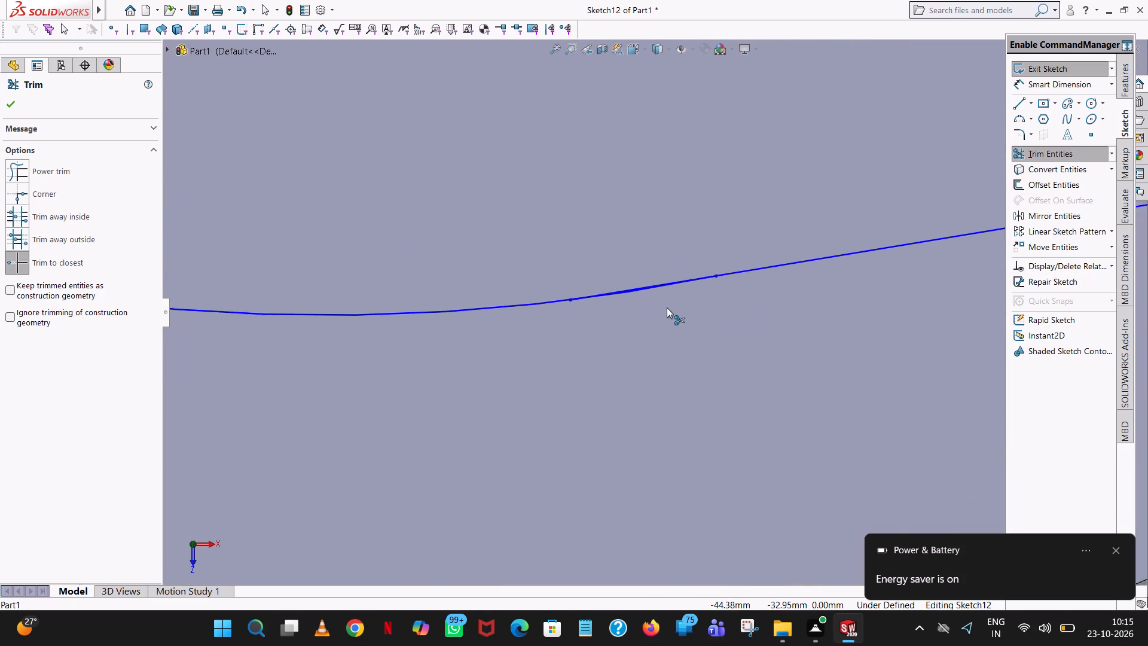
{"action": "scroll", "coordinate": [667, 307], "scroll_direction": "down", "scroll_amount": 2}
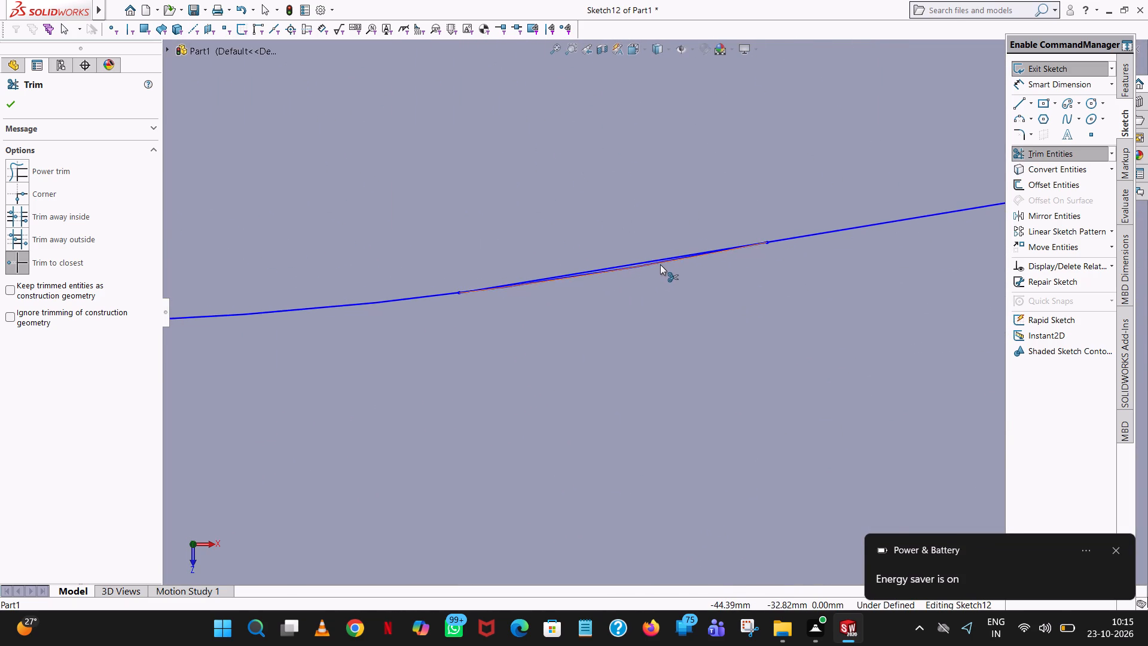
{"action": "left_click", "coordinate": [660, 264]}
Extrude the region between the 12 mm radius arc, the short line and the large circle 2 mm in the reversed direction.
{"action": "scroll", "coordinate": [660, 264], "scroll_direction": "up", "scroll_amount": 20}
{"action": "scroll", "coordinate": [660, 264], "scroll_direction": "up", "scroll_amount": 5}
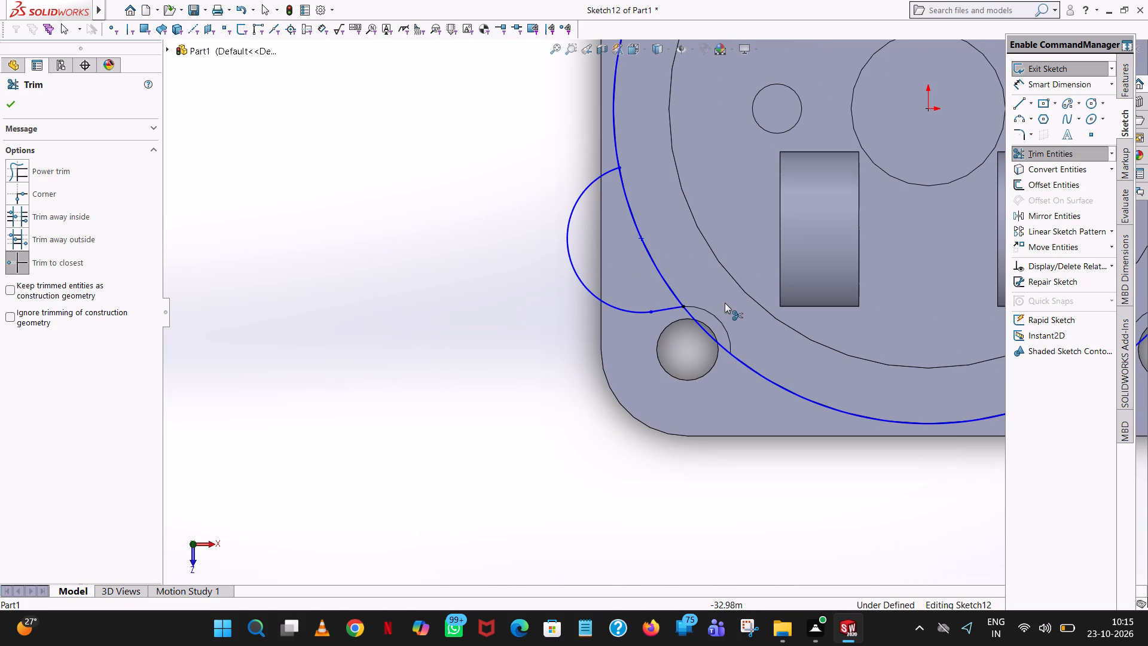
{"action": "middle_click_drag", "start_coordinate": [726, 302], "coordinate": [728, 14]}
{"action": "scroll", "coordinate": [726, 302], "scroll_direction": "up", "scroll_amount": 1}
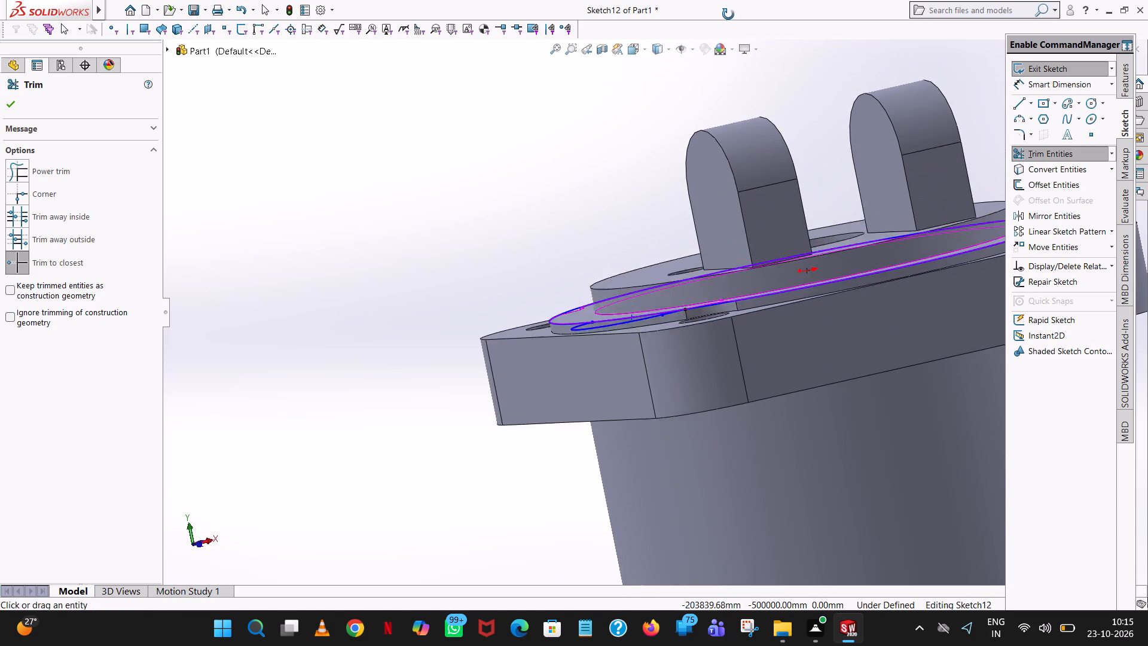
{"action": "middle_click_drag", "start_coordinate": [728, 14], "coordinate": [696, 29]}
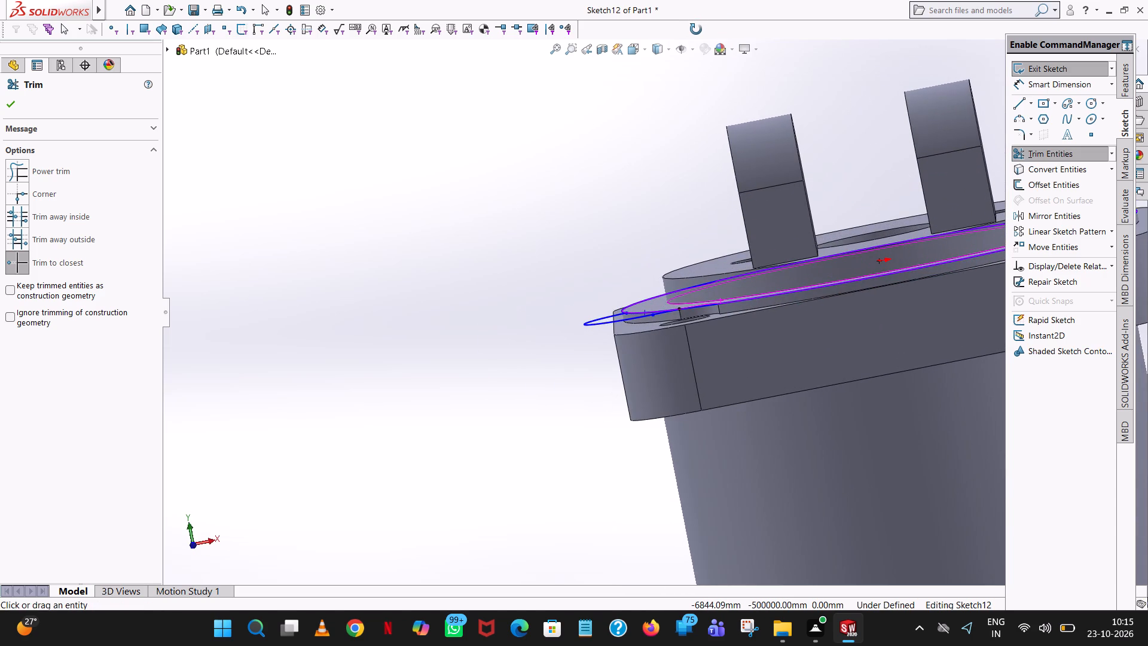
{"action": "middle_click_drag", "start_coordinate": [696, 29], "coordinate": [743, 306]}
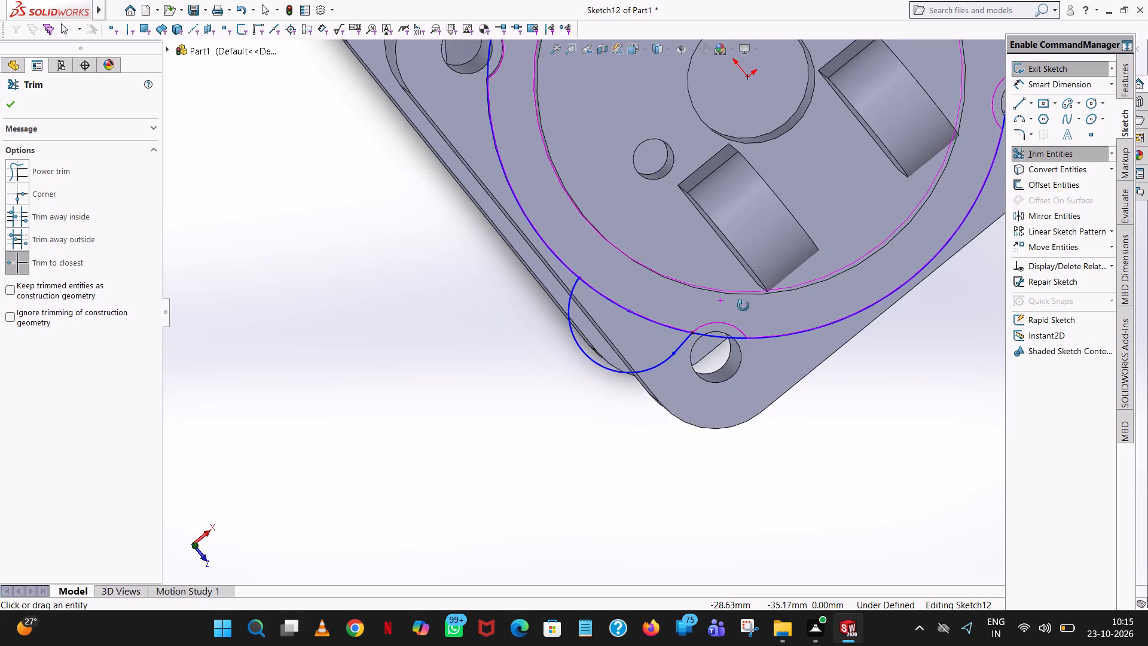
{"action": "middle_click_drag", "start_coordinate": [743, 306], "coordinate": [727, 281]}
{"action": "scroll", "coordinate": [736, 372], "scroll_direction": "down", "scroll_amount": 1}
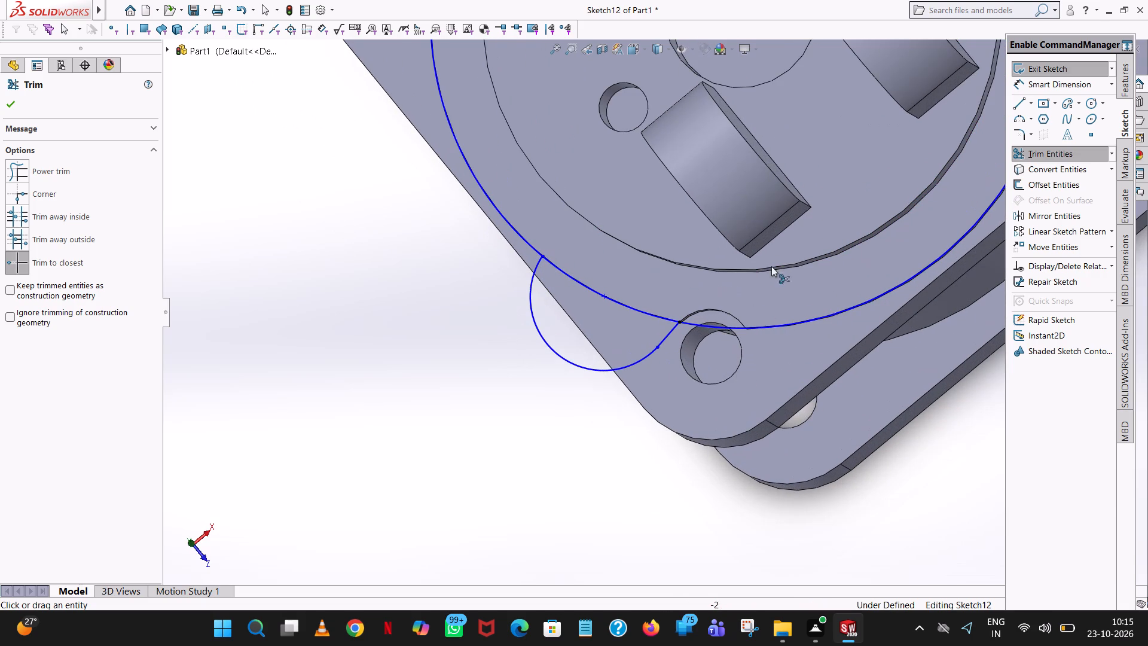
{"action": "left_click", "coordinate": [1074, 76]}
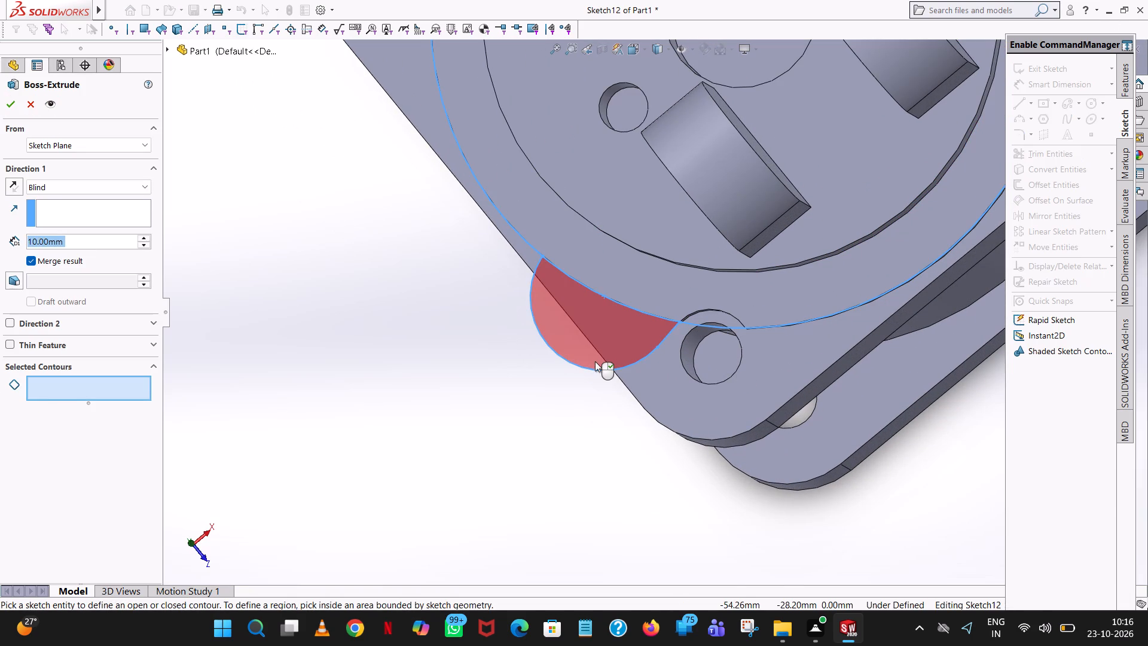
{"action": "left_click", "coordinate": [605, 315]}
{"action": "middle_click_drag", "start_coordinate": [645, 393], "coordinate": [664, 338]}
{"action": "scroll", "coordinate": [1032, 127], "scroll_direction": "up", "scroll_amount": 2}
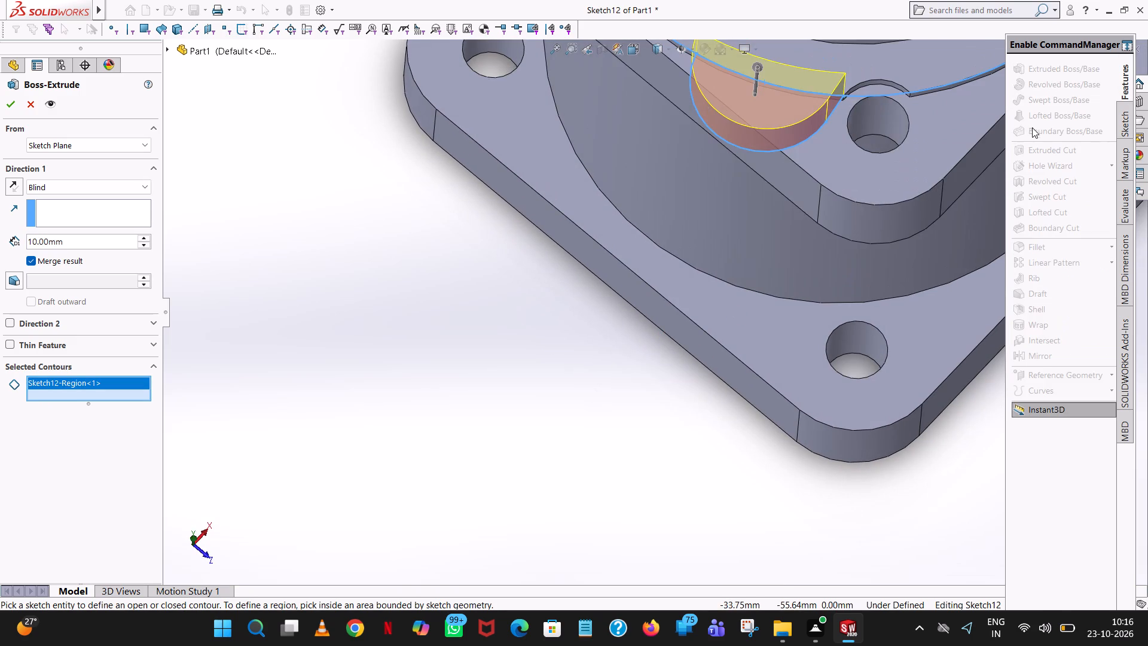
{"action": "scroll", "coordinate": [1032, 127], "scroll_direction": "up", "scroll_amount": 2}
{"action": "scroll", "coordinate": [846, 211], "scroll_direction": "up", "scroll_amount": 3}
{"action": "middle_click_drag", "start_coordinate": [846, 211], "coordinate": [816, 62]}
{"action": "scroll", "coordinate": [838, 184], "scroll_direction": "up", "scroll_amount": 1}
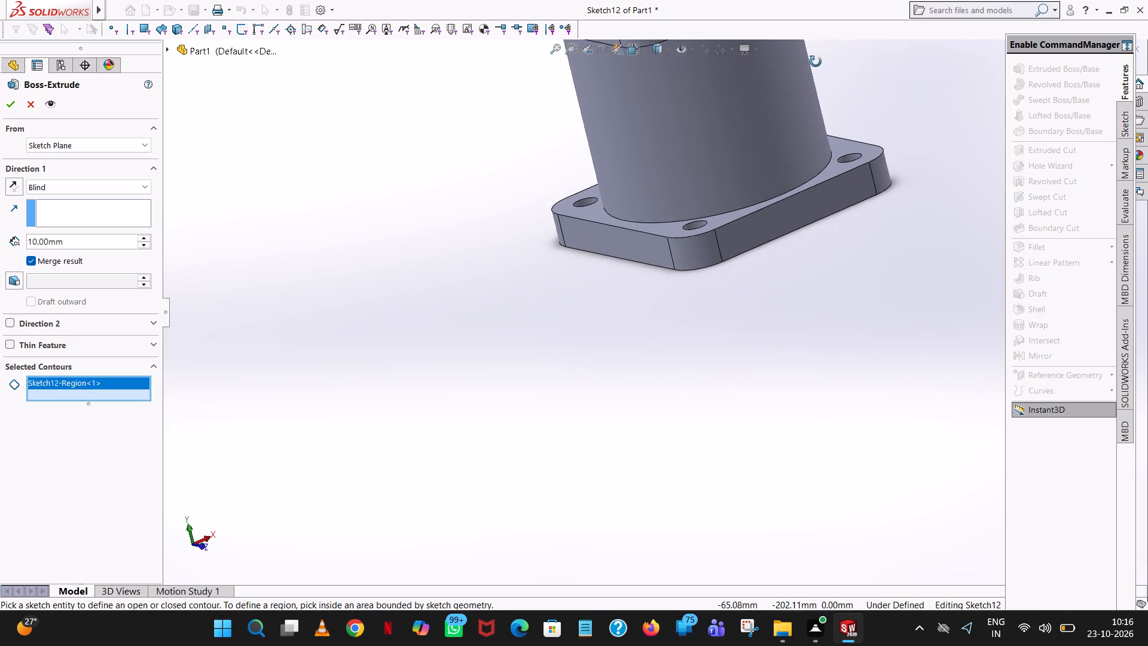
{"action": "middle_click_drag", "start_coordinate": [816, 62], "coordinate": [816, 77]}
{"action": "scroll", "coordinate": [765, 116], "scroll_direction": "up", "scroll_amount": 3}
{"action": "scroll", "coordinate": [672, 134], "scroll_direction": "up", "scroll_amount": 1}
{"action": "scroll", "coordinate": [672, 134], "scroll_direction": "down", "scroll_amount": 4}
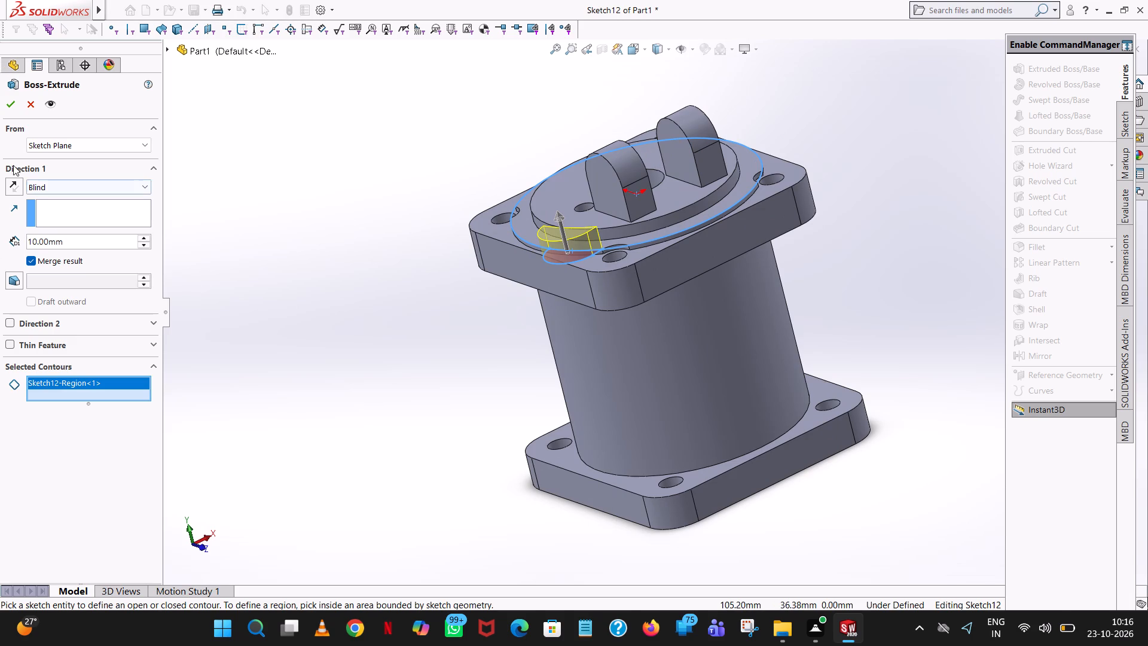
{"action": "left_click", "coordinate": [13, 182]}
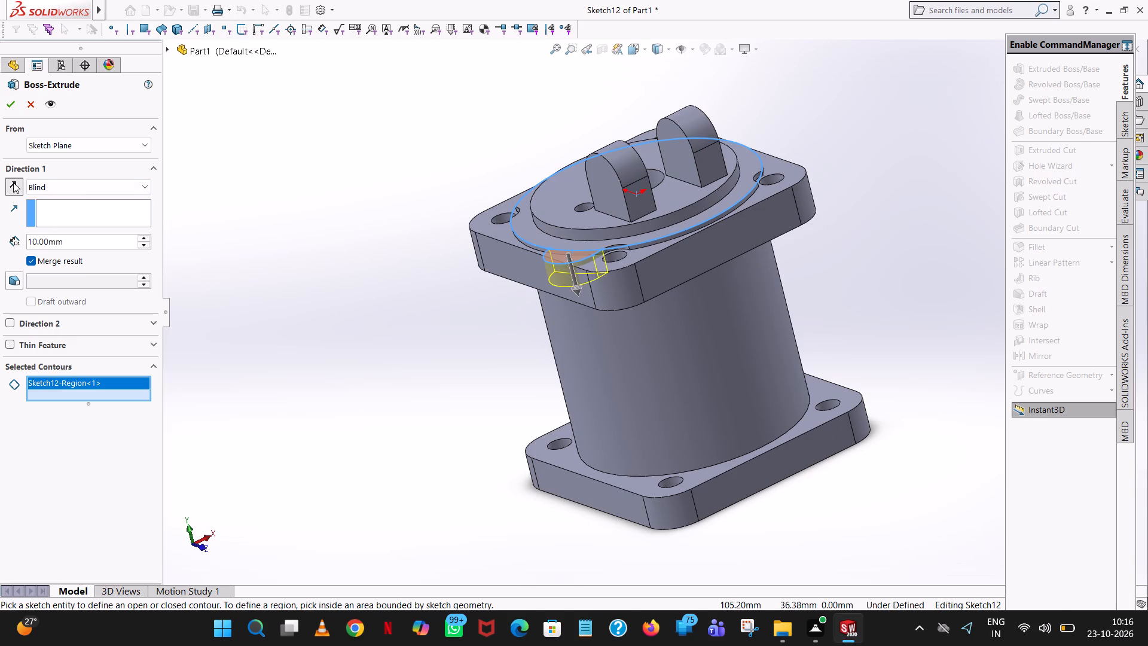
{"action": "double_click", "coordinate": [80, 239]}
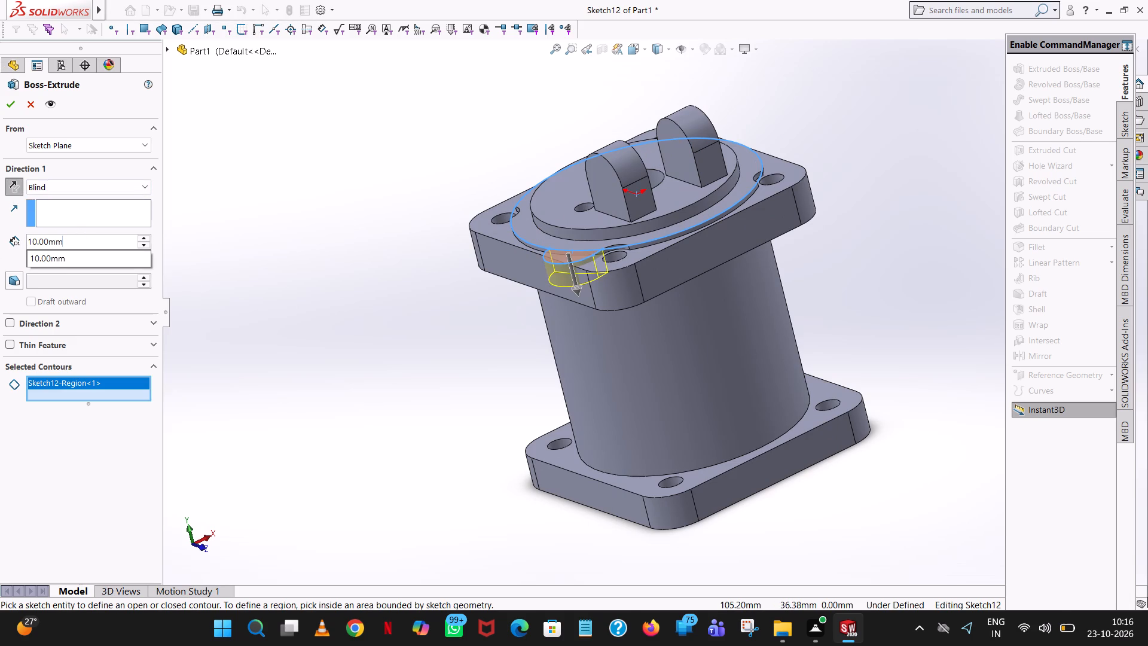
{"action": "key", "text": "2"}
{"action": "key", "text": "Return"}
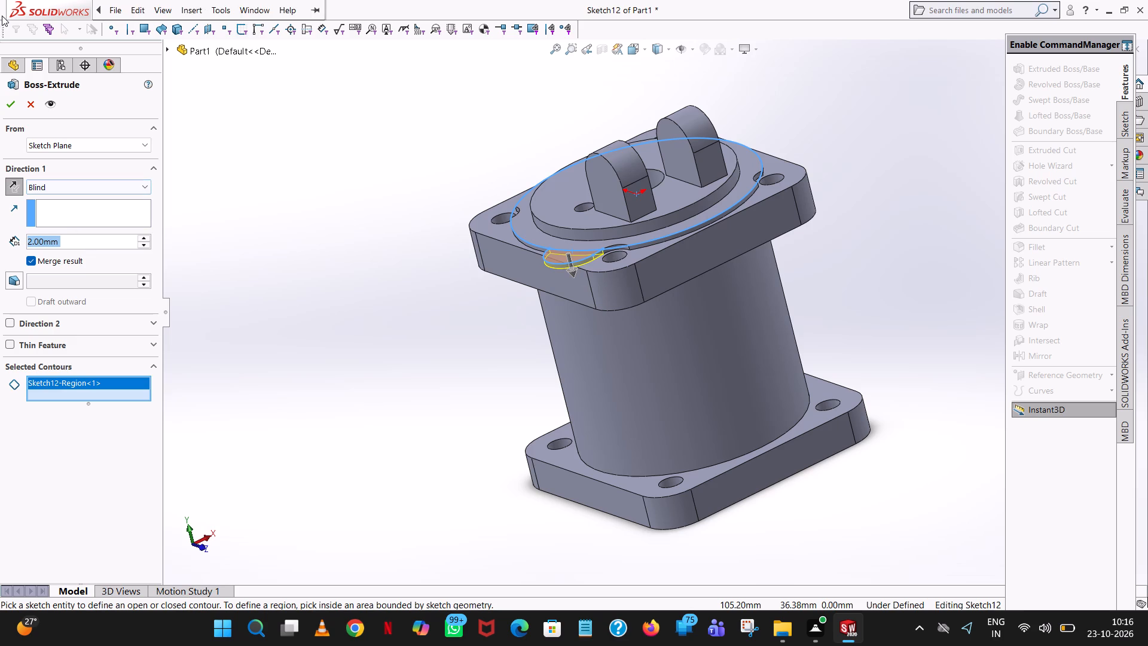
{"action": "left_click", "coordinate": [13, 112]}
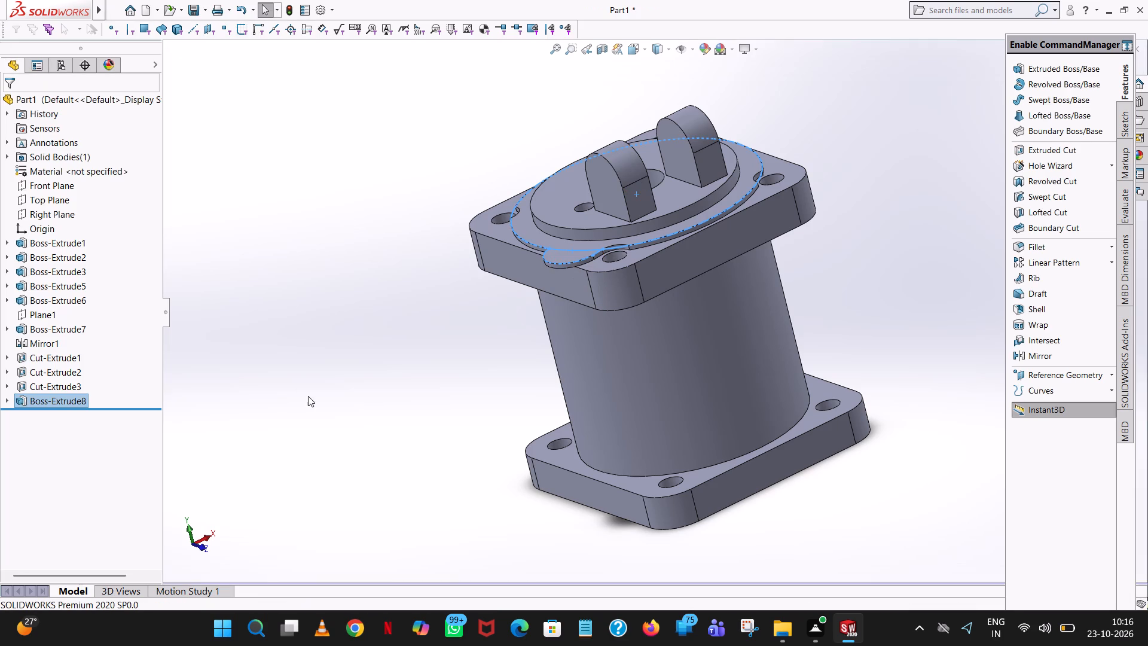
Inspect the newly extruded lug and the surrounding plate and ring from several angles.
{"action": "middle_click_drag", "start_coordinate": [308, 396], "coordinate": [344, 338]}
{"action": "left_click", "coordinate": [355, 334]}
{"action": "middle_click_drag", "start_coordinate": [420, 334], "coordinate": [401, 334]}
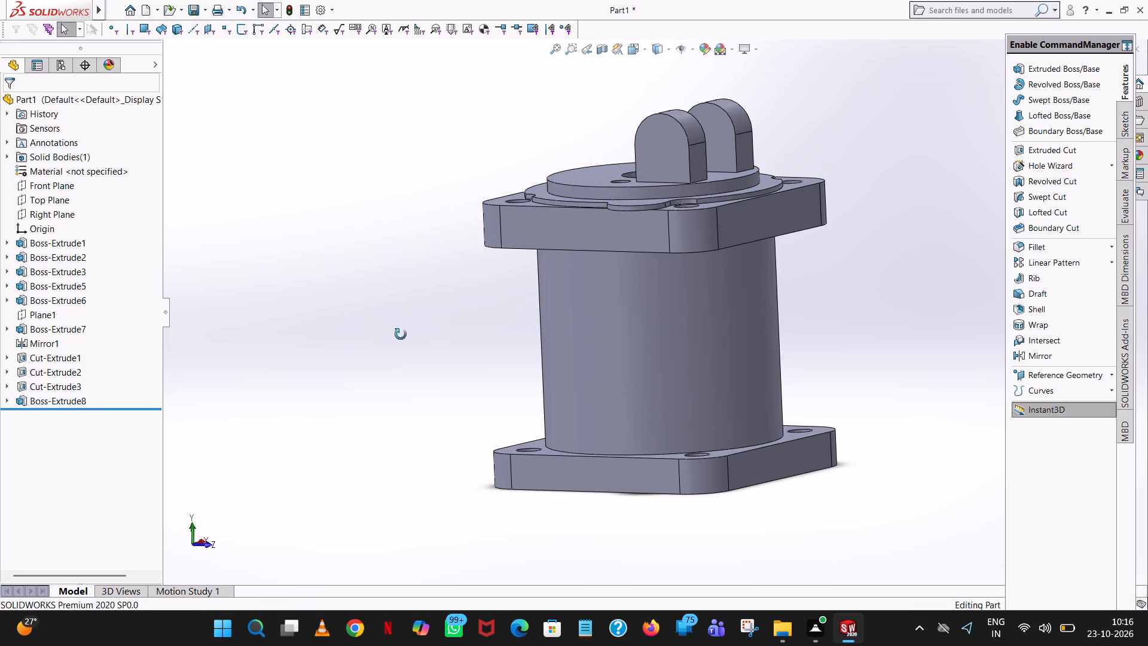
{"action": "middle_click_drag", "start_coordinate": [401, 334], "coordinate": [315, 359]}
{"action": "scroll", "coordinate": [329, 343], "scroll_direction": "up", "scroll_amount": 1}
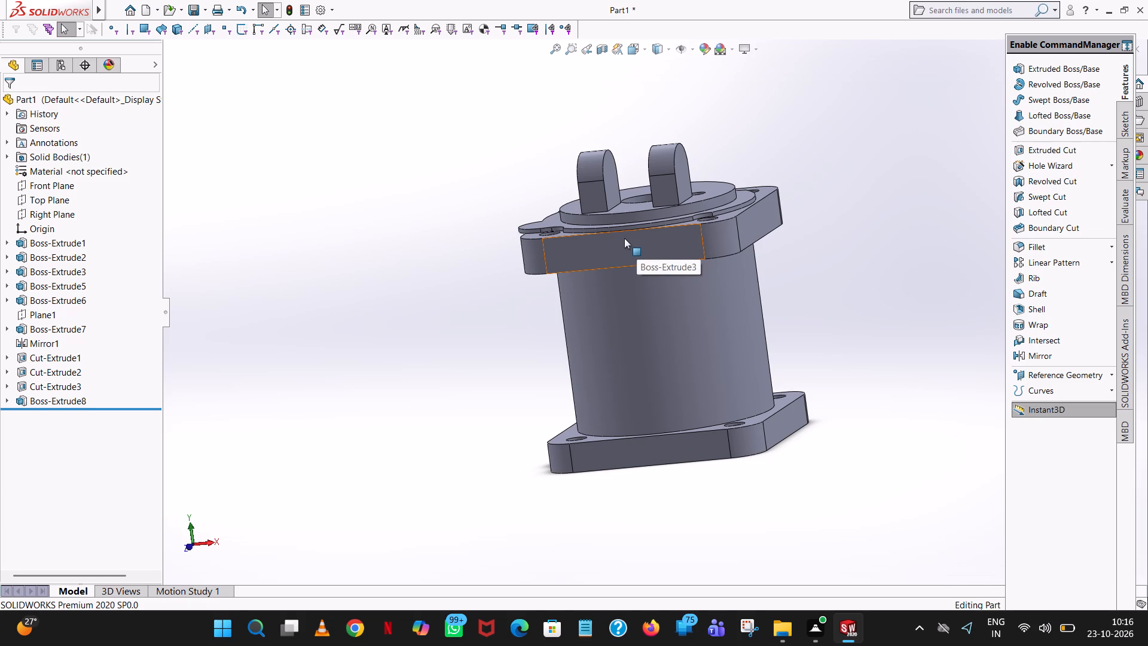
{"action": "scroll", "coordinate": [605, 230], "scroll_direction": "down", "scroll_amount": 2}
{"action": "middle_click_drag", "start_coordinate": [604, 249], "coordinate": [605, 419]}
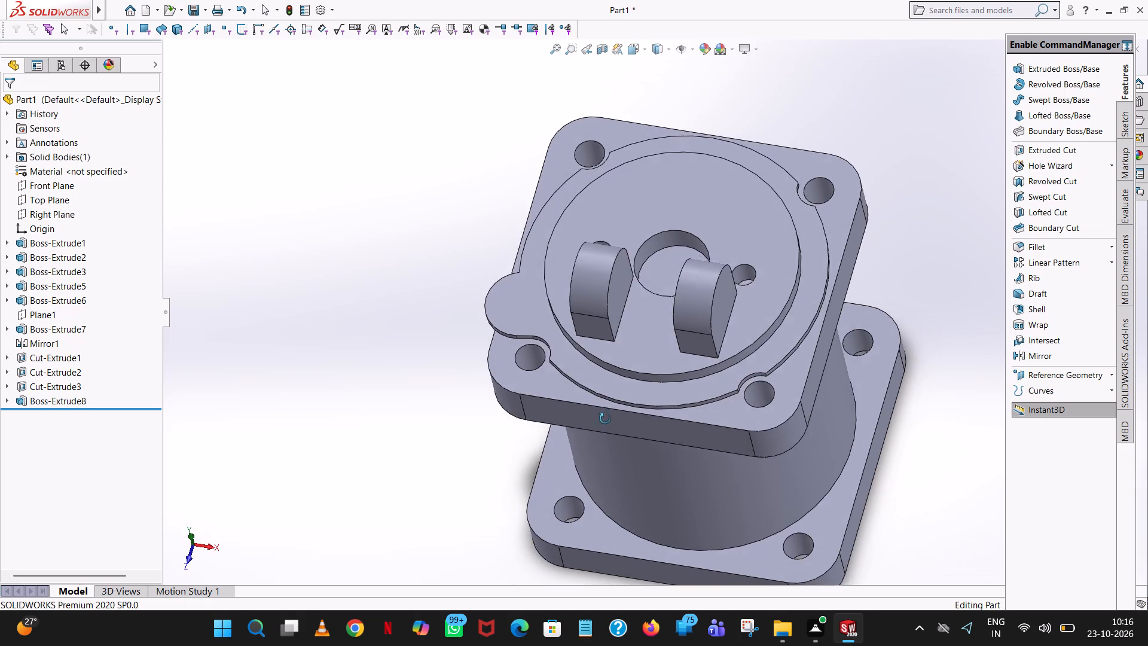
{"action": "middle_click_drag", "start_coordinate": [605, 419], "coordinate": [609, 434]}
Start an extruded-cut sketch on the lug's upper face and draw a 4 mm radius circle centred on the lug's rounded end.
{"action": "left_click", "coordinate": [1047, 145]}
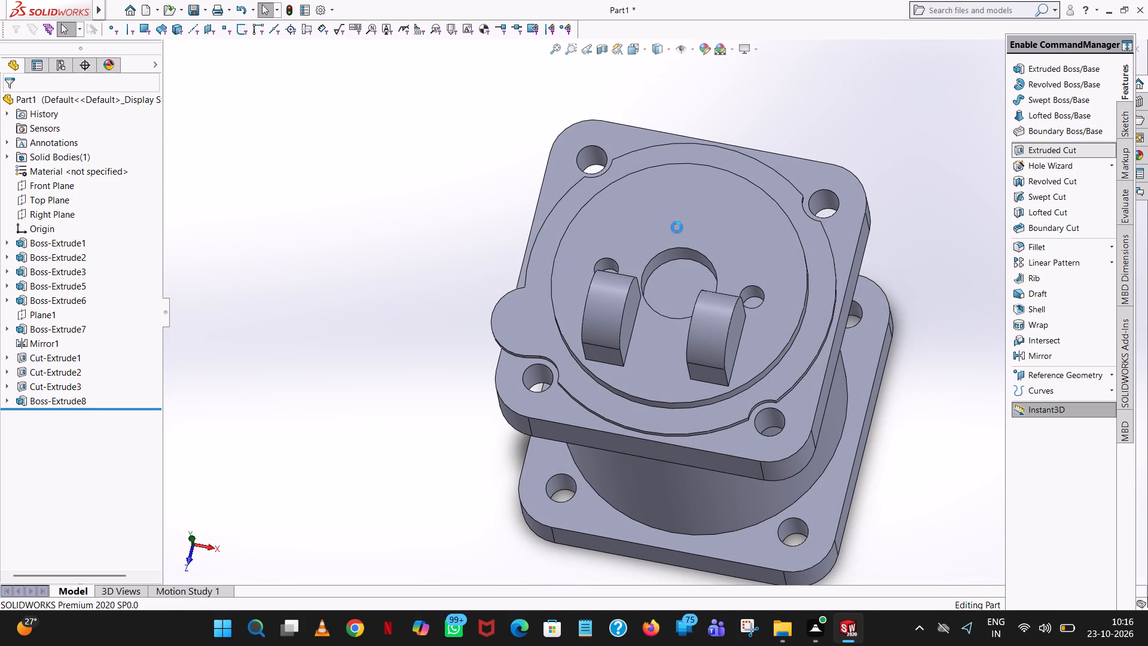
{"action": "left_click", "coordinate": [521, 320]}
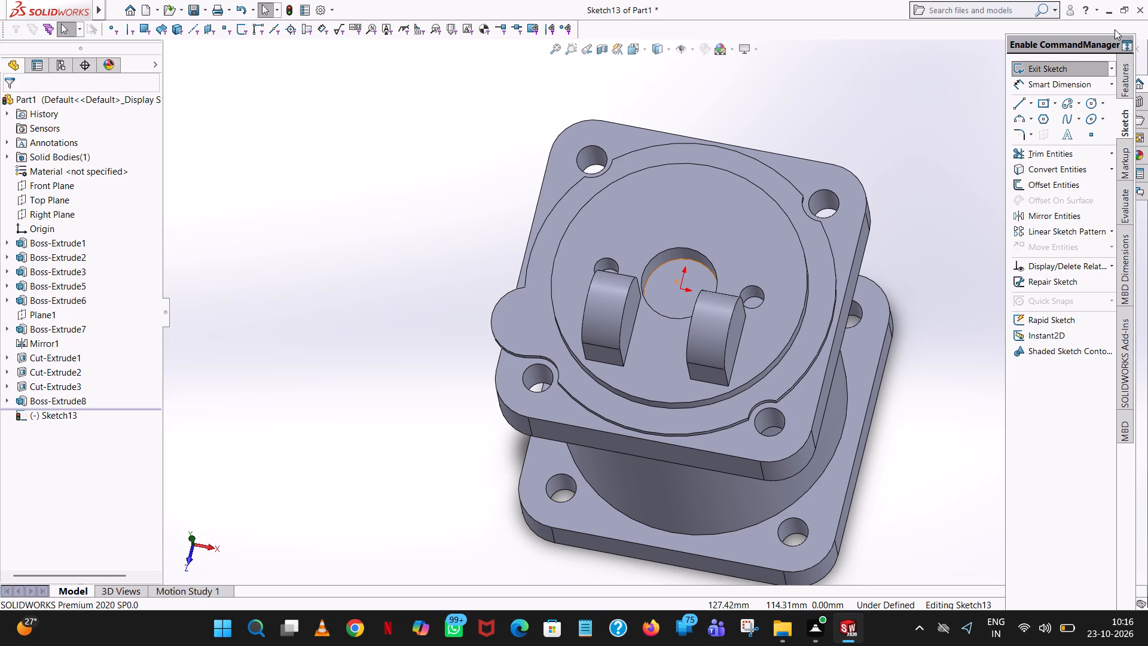
{"action": "left_click", "coordinate": [1086, 102]}
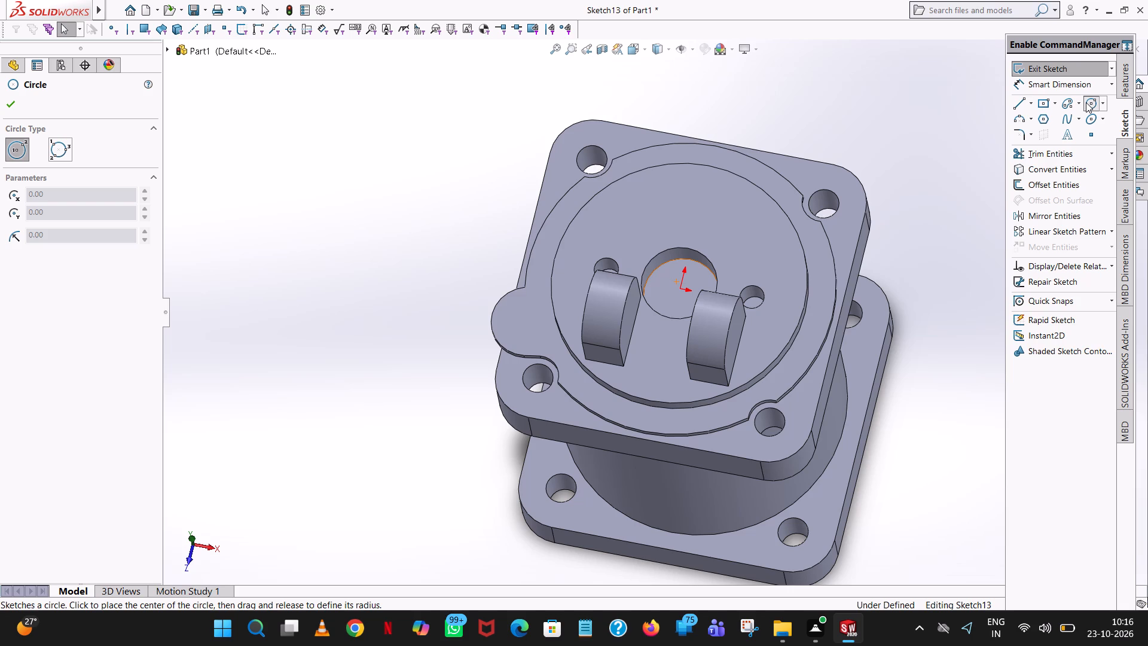
{"action": "middle_click_drag", "start_coordinate": [1085, 152], "coordinate": [1088, 227]}
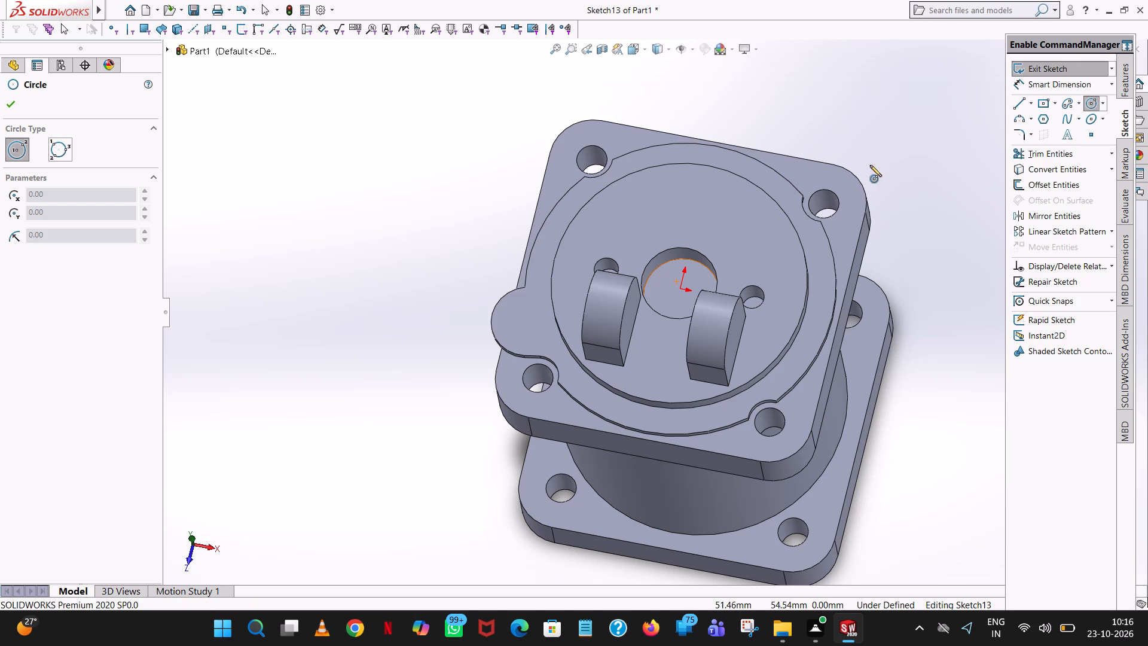
{"action": "middle_click_drag", "start_coordinate": [865, 175], "coordinate": [877, 281]}
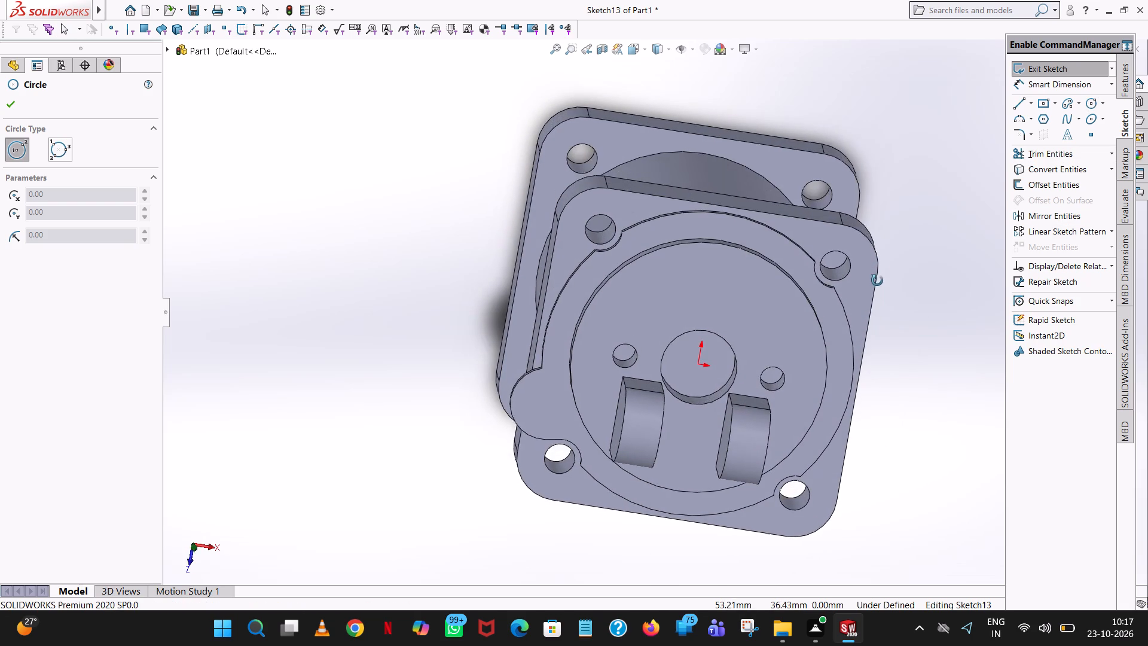
{"action": "middle_click_drag", "start_coordinate": [877, 281], "coordinate": [864, 245]}
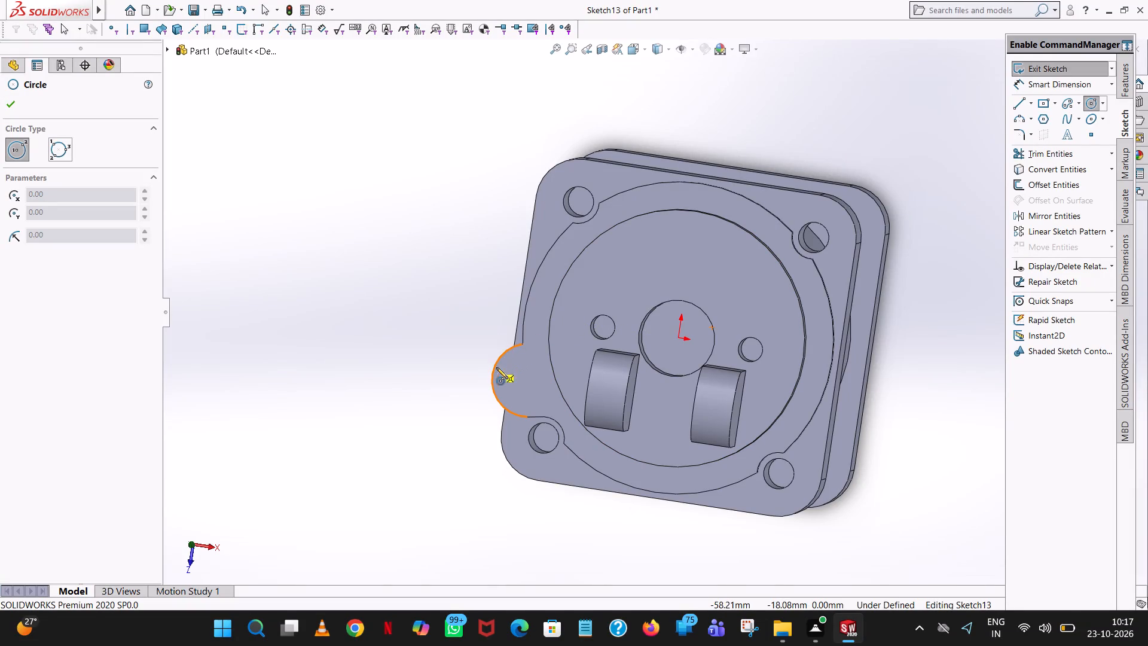
{"action": "middle_click_drag", "start_coordinate": [519, 379], "coordinate": [536, 377]}
{"action": "scroll", "coordinate": [557, 376], "scroll_direction": "down", "scroll_amount": 1}
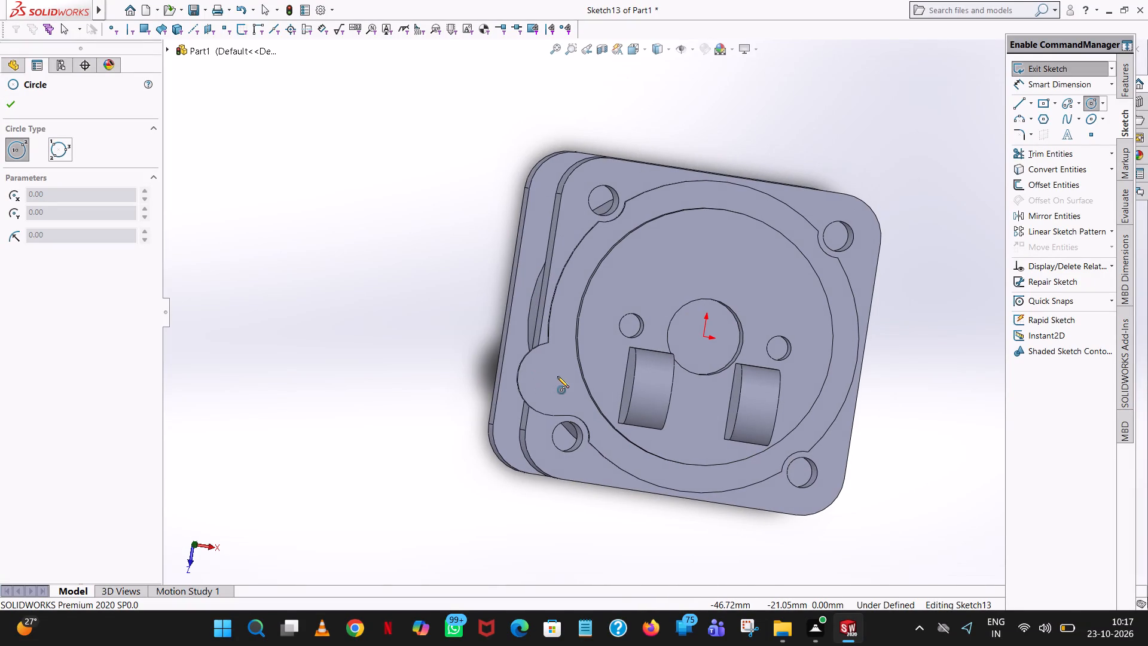
{"action": "scroll", "coordinate": [557, 376], "scroll_direction": "down", "scroll_amount": 1}
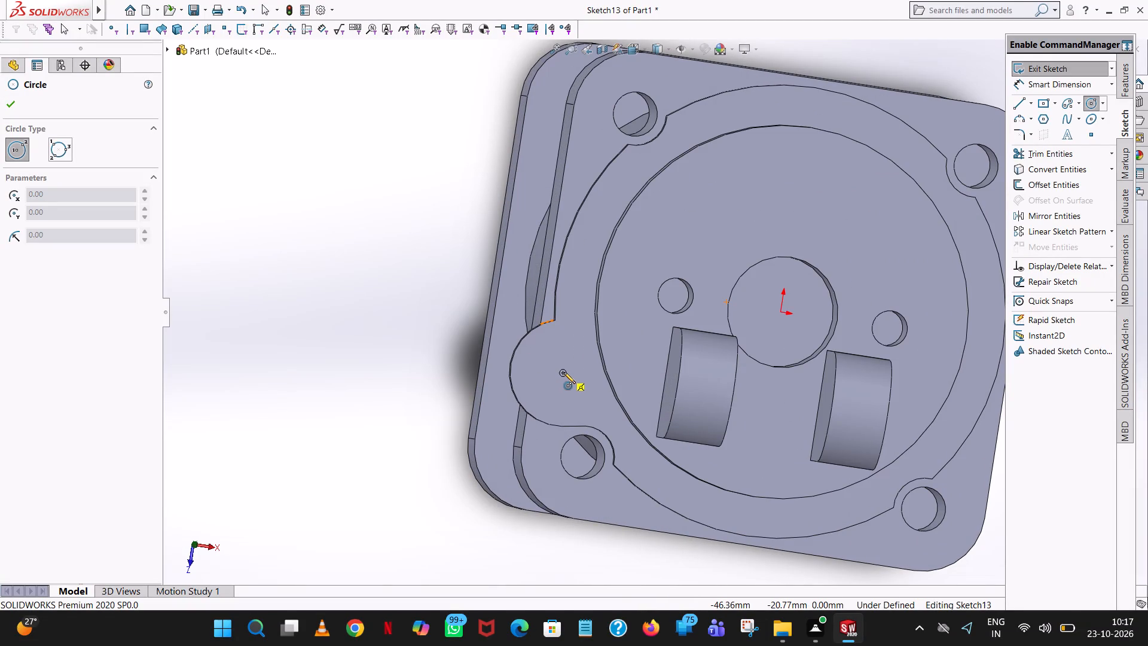
{"action": "left_click", "coordinate": [563, 373]}
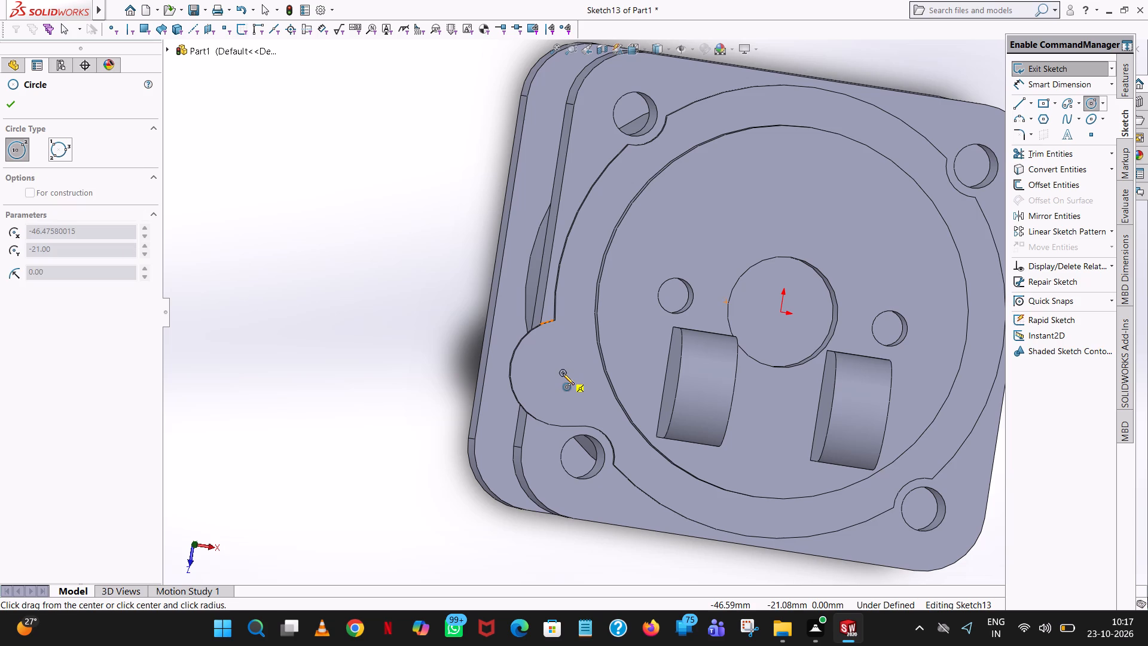
{"action": "left_click", "coordinate": [572, 344]}
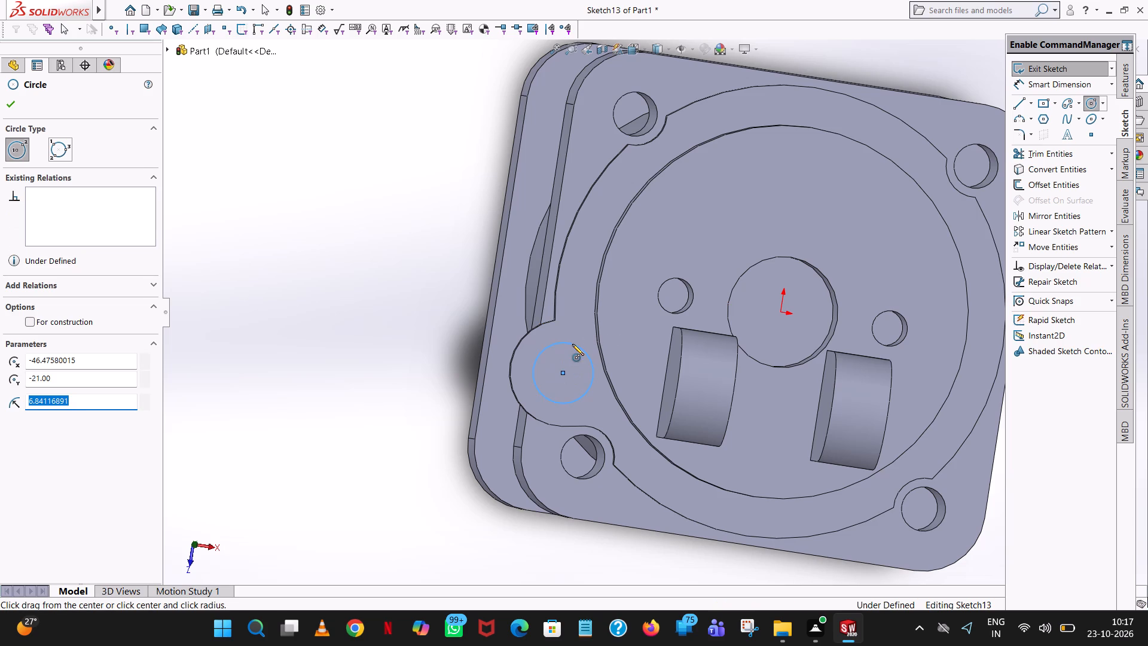
{"action": "key", "text": "4"}
{"action": "key", "text": "Return"}
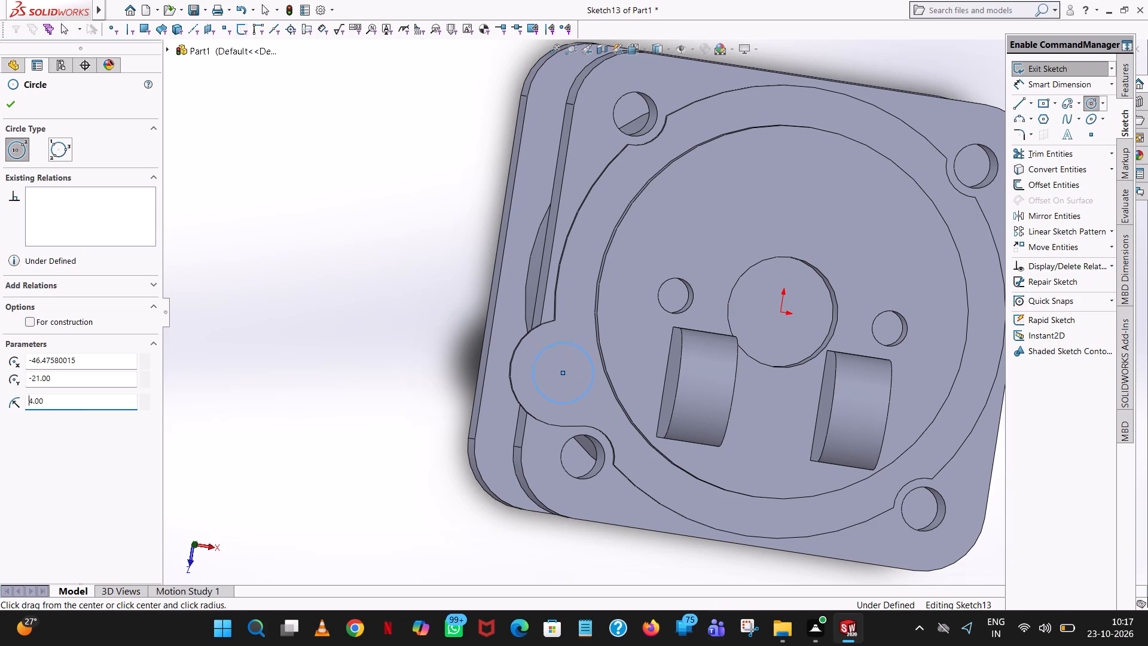
{"action": "left_click", "coordinate": [8, 105]}
{"action": "left_click", "coordinate": [319, 178]}
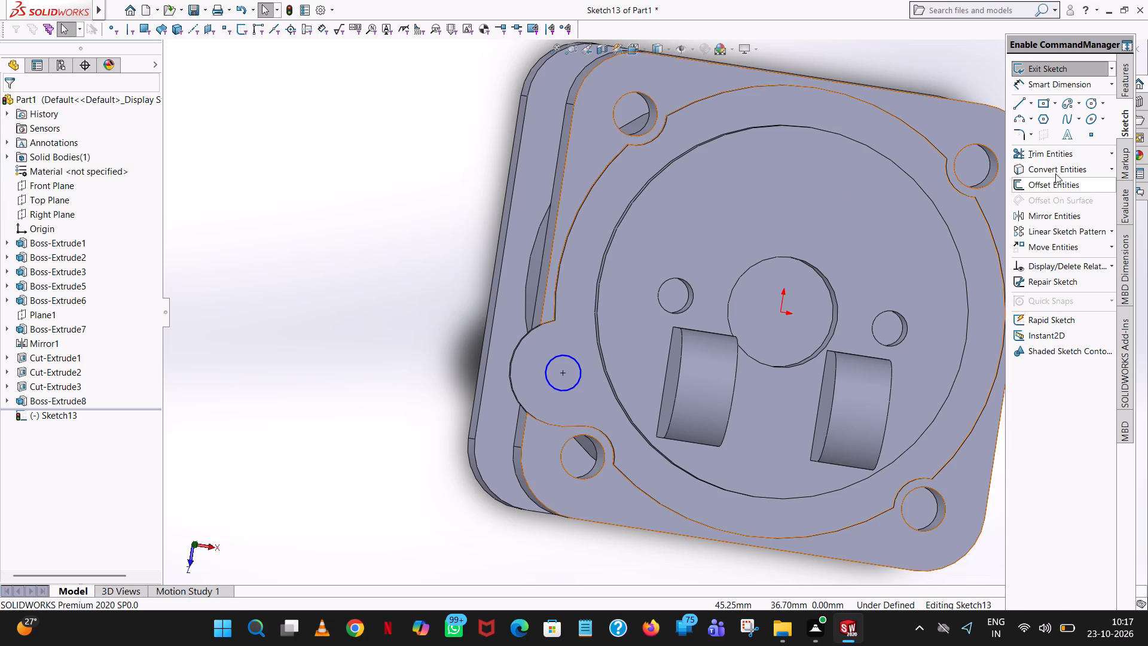
Add a diameter dimension to the circle on the lug.
{"action": "left_click", "coordinate": [1049, 85]}
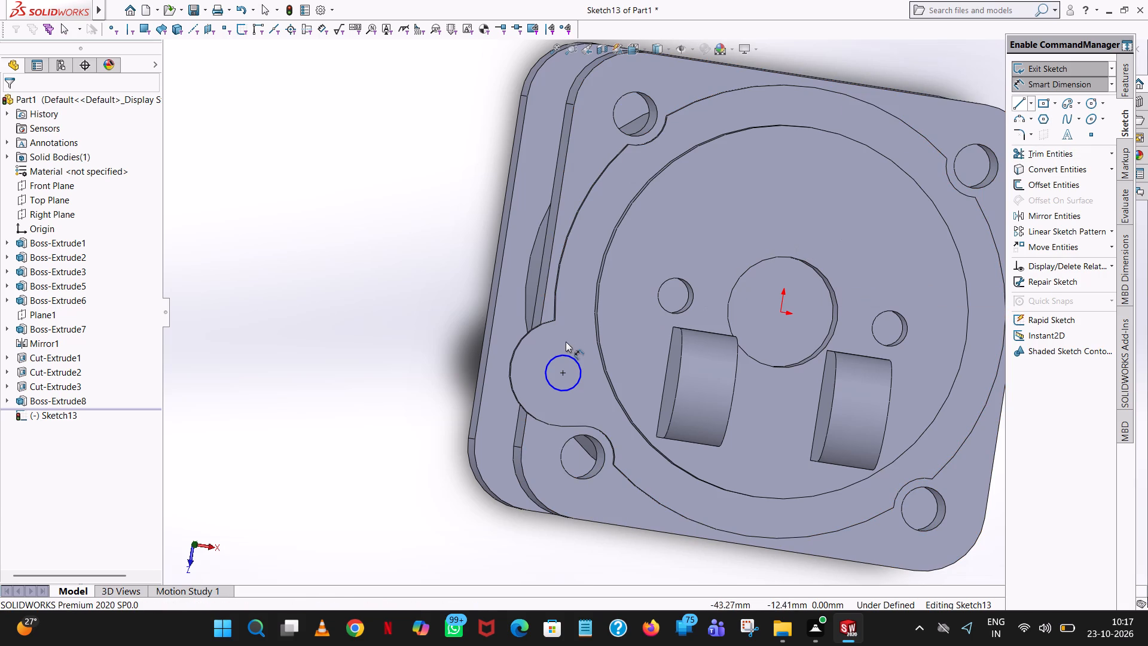
{"action": "left_click", "coordinate": [564, 355]}
{"action": "left_click", "coordinate": [282, 329]}
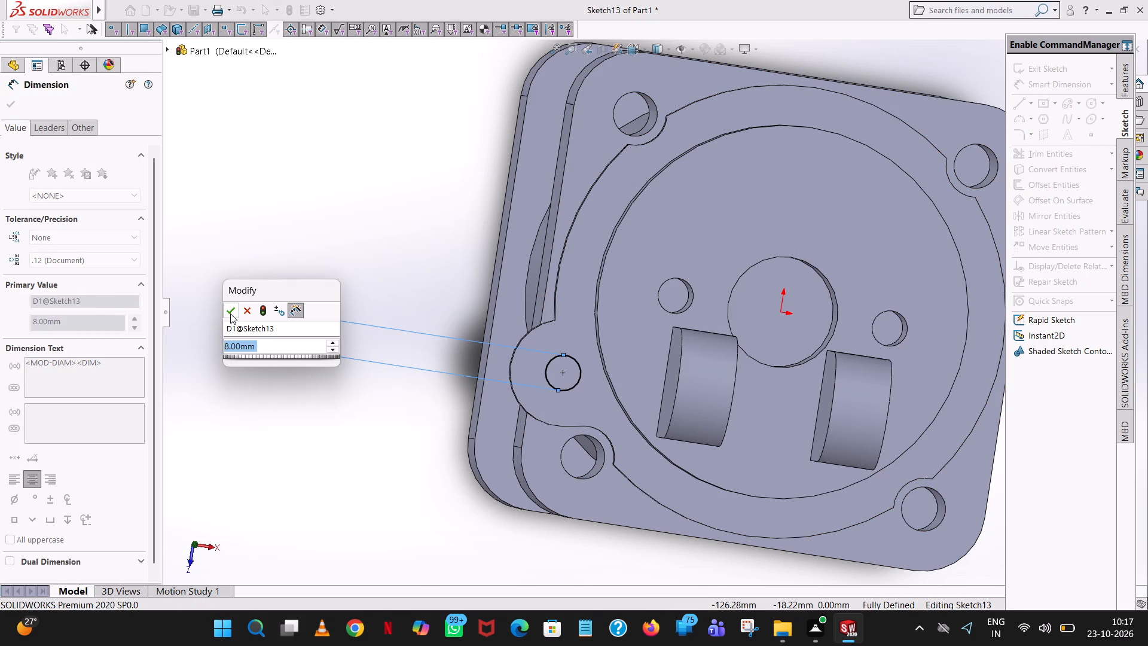
{"action": "left_click", "coordinate": [231, 313]}
{"action": "left_click", "coordinate": [356, 228]}
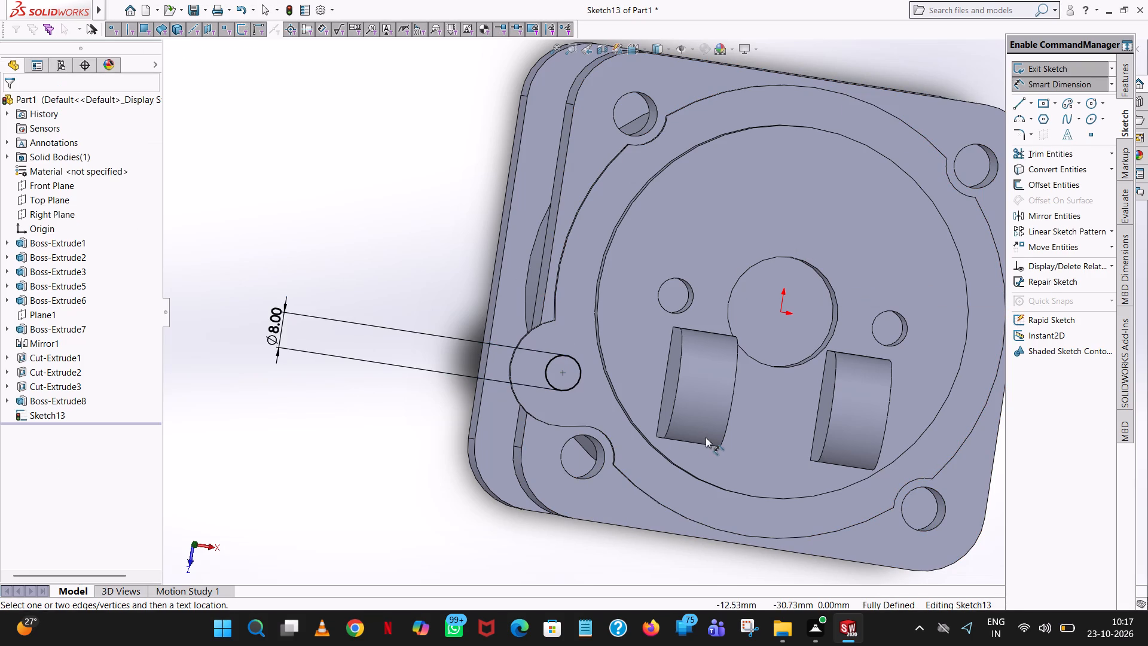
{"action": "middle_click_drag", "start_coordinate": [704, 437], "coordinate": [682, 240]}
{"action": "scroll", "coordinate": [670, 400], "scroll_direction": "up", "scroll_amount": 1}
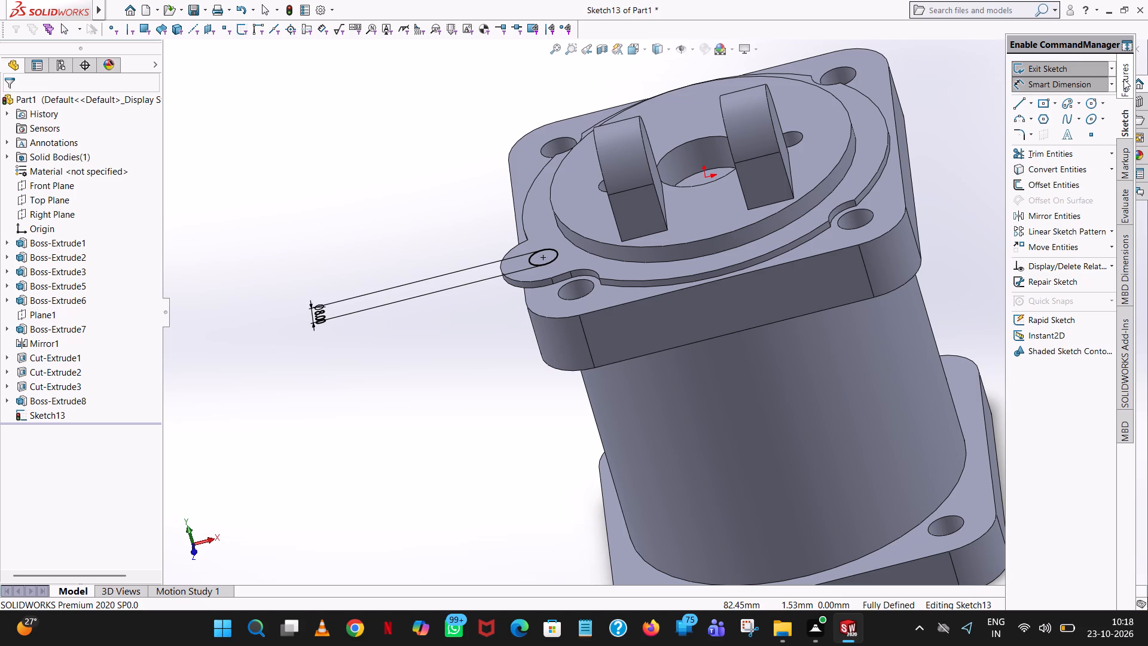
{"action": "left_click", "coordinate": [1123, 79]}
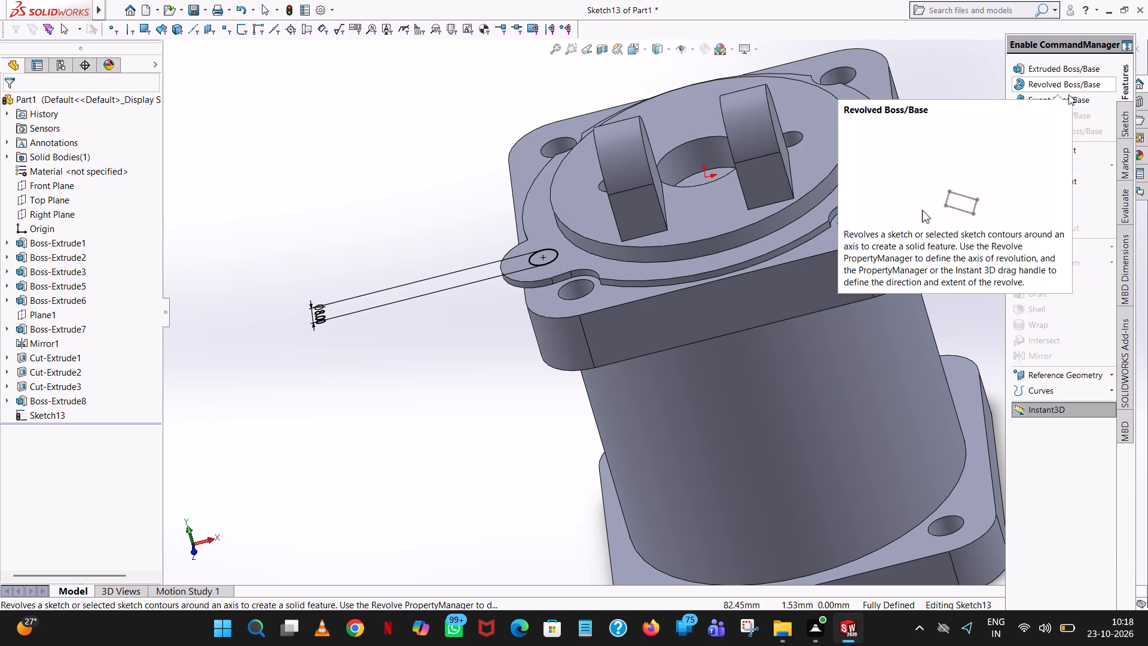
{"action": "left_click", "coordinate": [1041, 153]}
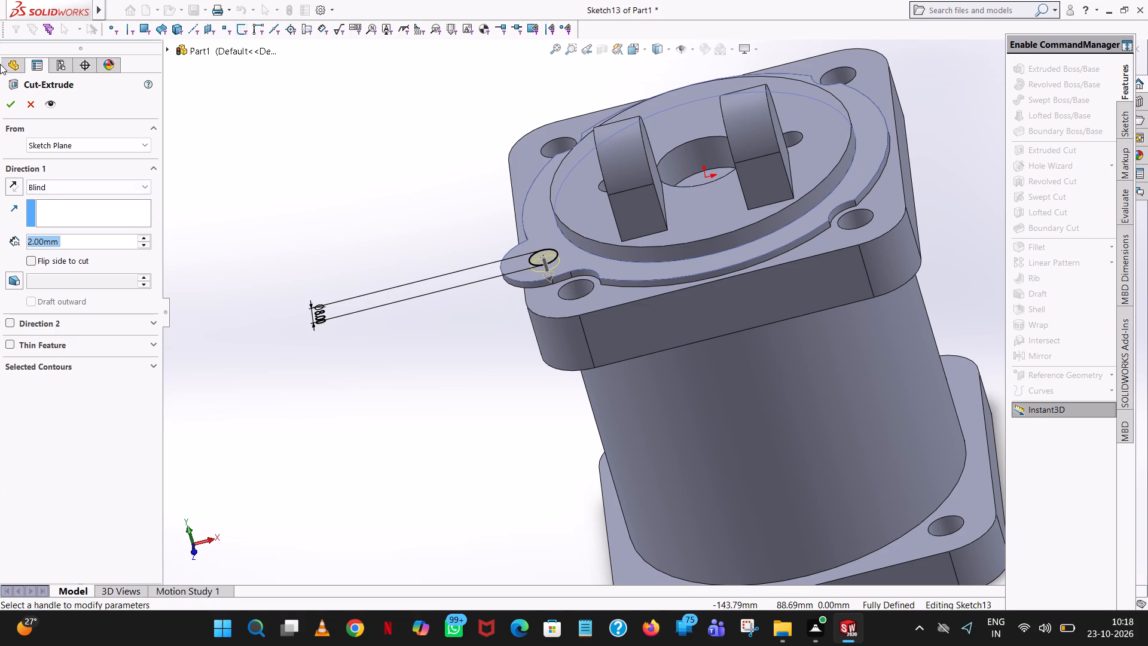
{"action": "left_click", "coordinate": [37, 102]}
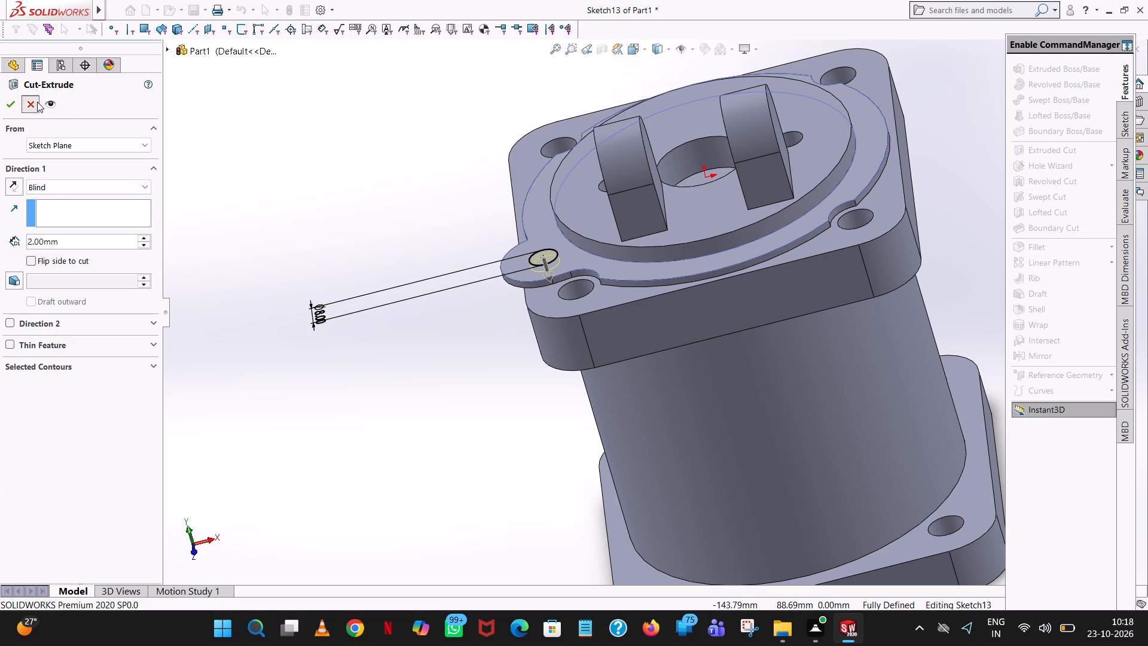
Set the lug circle's diameter dimension to 14 mm.
{"action": "left_click", "coordinate": [320, 315]}
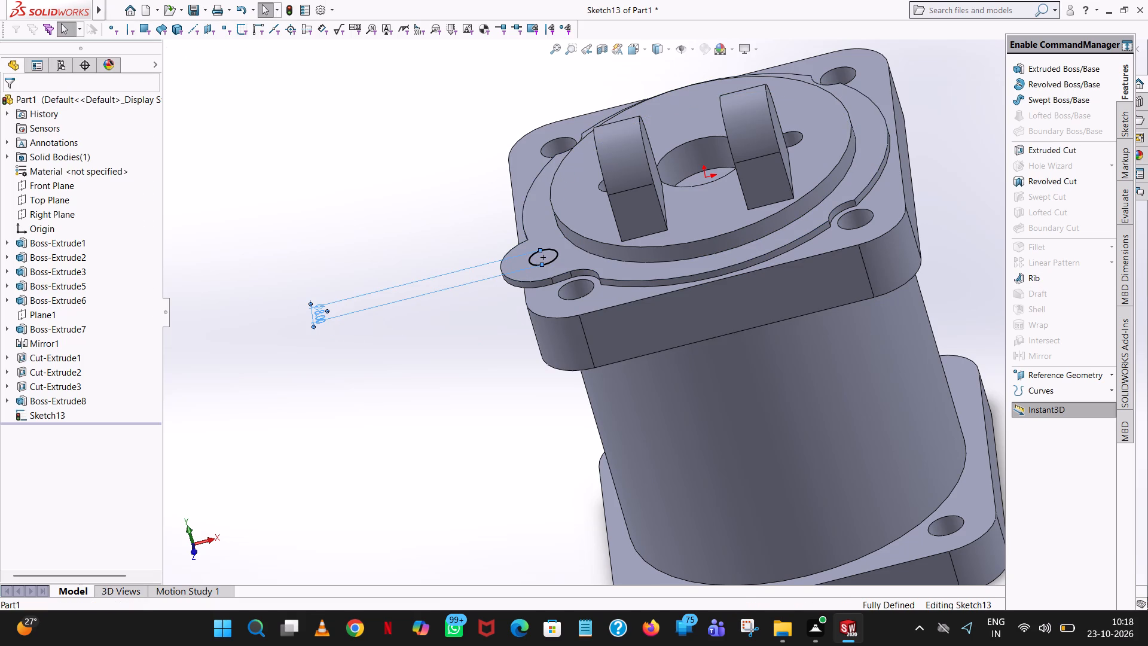
{"action": "left_click", "coordinate": [320, 315]}
{"action": "left_click", "coordinate": [320, 315]}
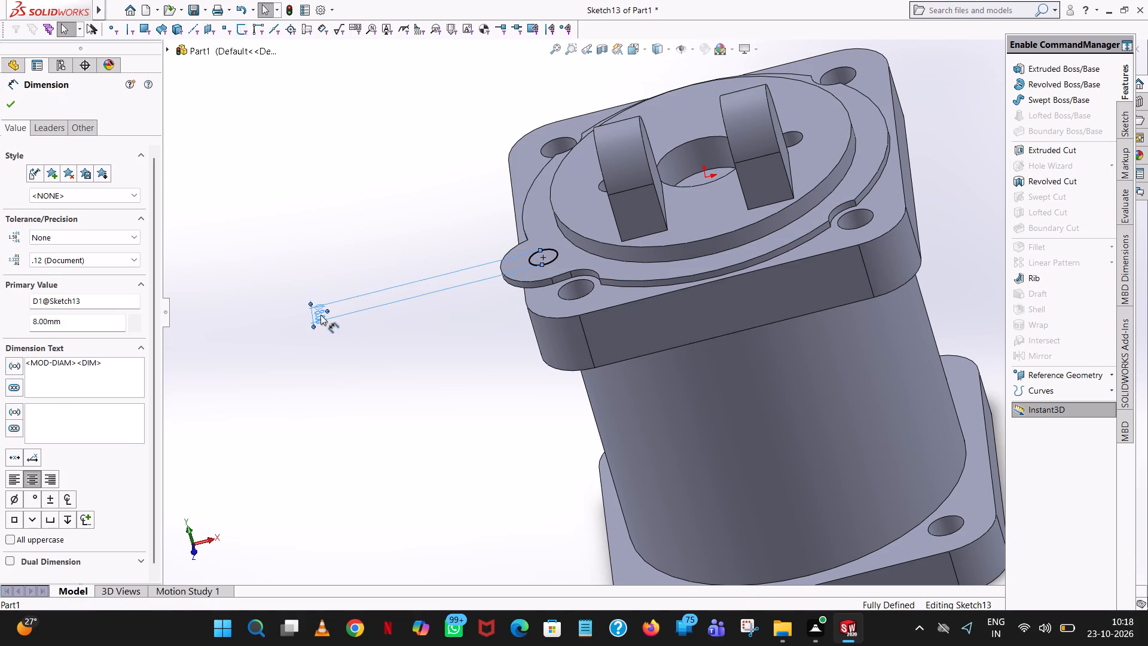
{"action": "left_click", "coordinate": [83, 316]}
{"action": "left_click", "coordinate": [83, 316]}
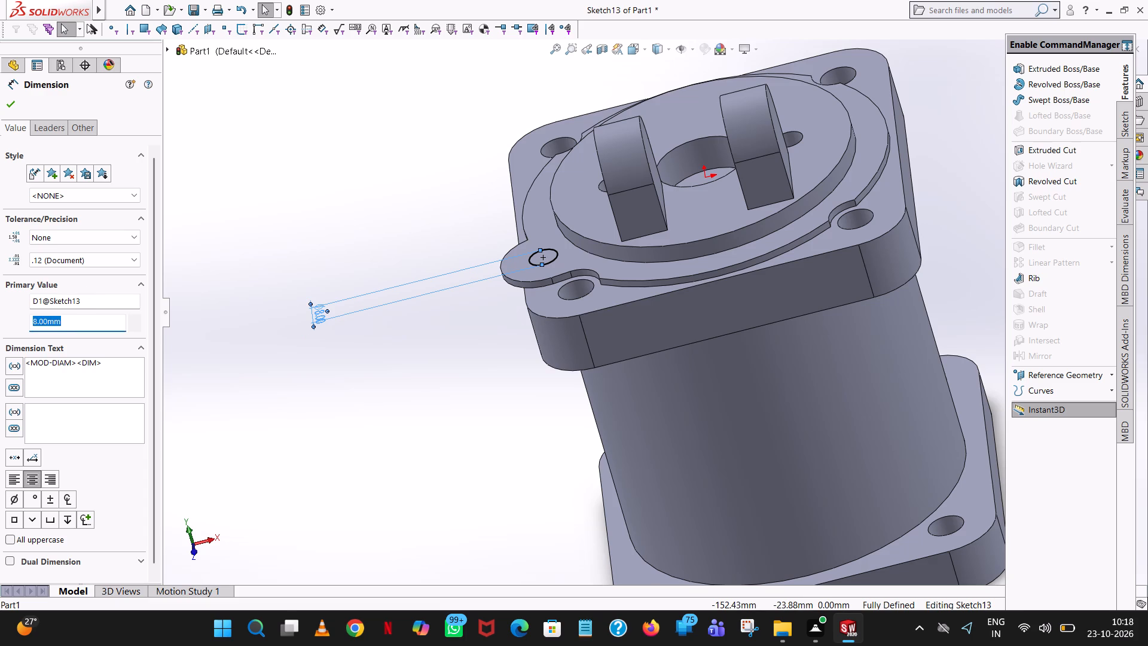
{"action": "type", "text": "14"}
{"action": "key", "text": "Return"}
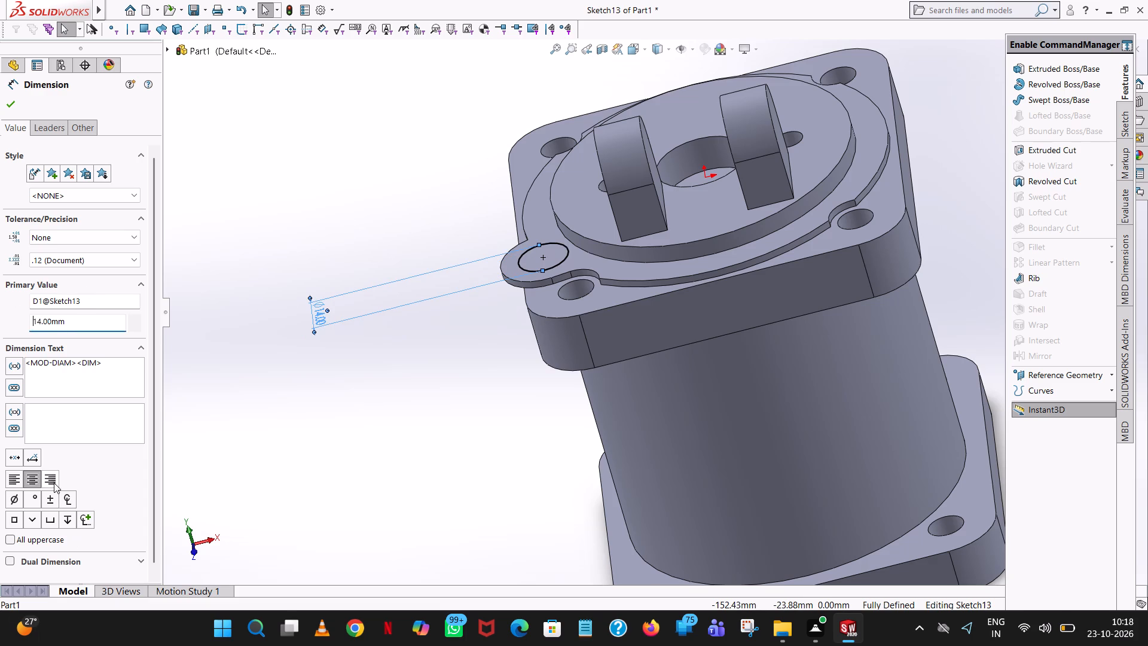
{"action": "left_click", "coordinate": [360, 191]}
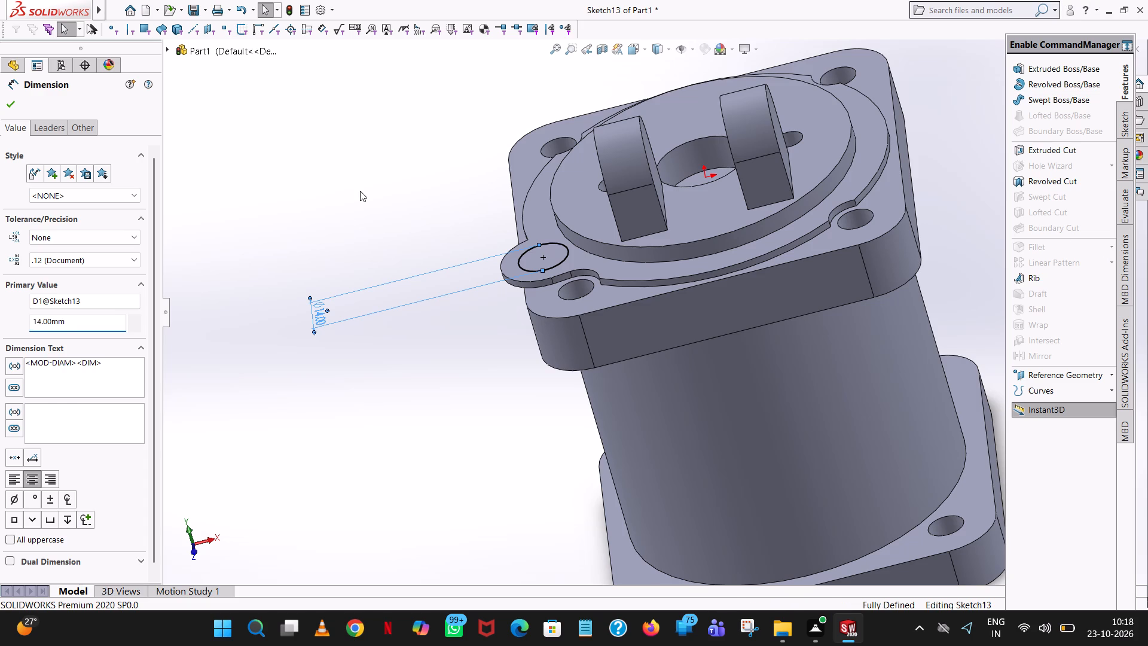
Cut the 14 mm circle into the lug as a blind extruded cut 1 mm deep.
{"action": "middle_click_drag", "start_coordinate": [366, 191], "coordinate": [380, 339]}
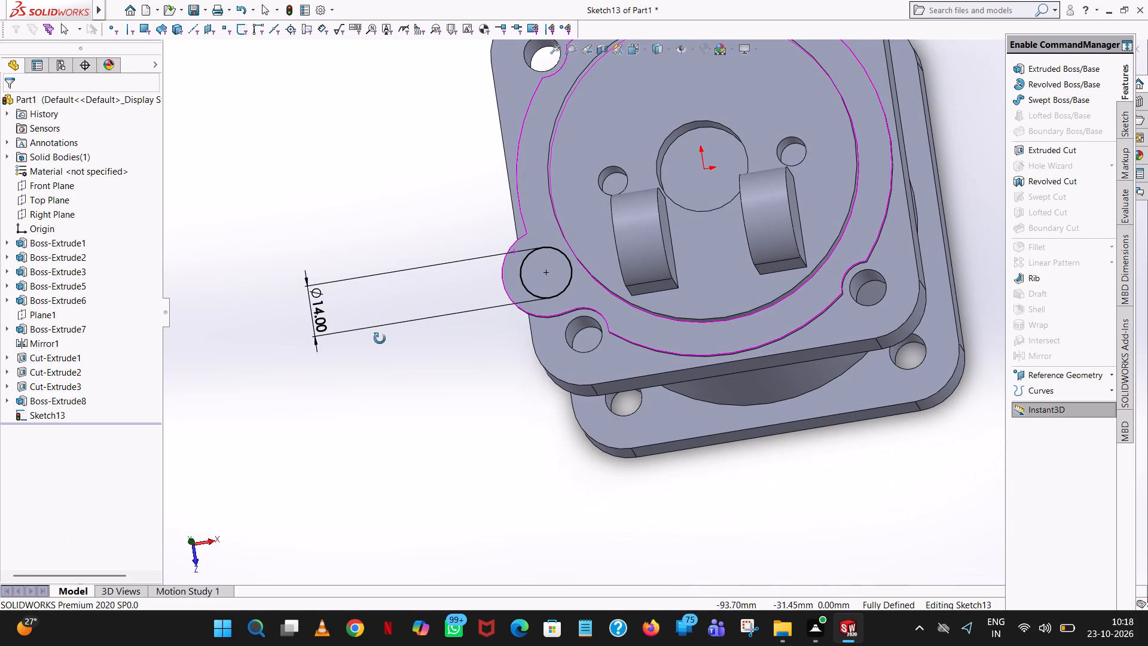
{"action": "middle_click_drag", "start_coordinate": [380, 339], "coordinate": [380, 340]}
{"action": "scroll", "coordinate": [380, 340], "scroll_direction": "up", "scroll_amount": 1}
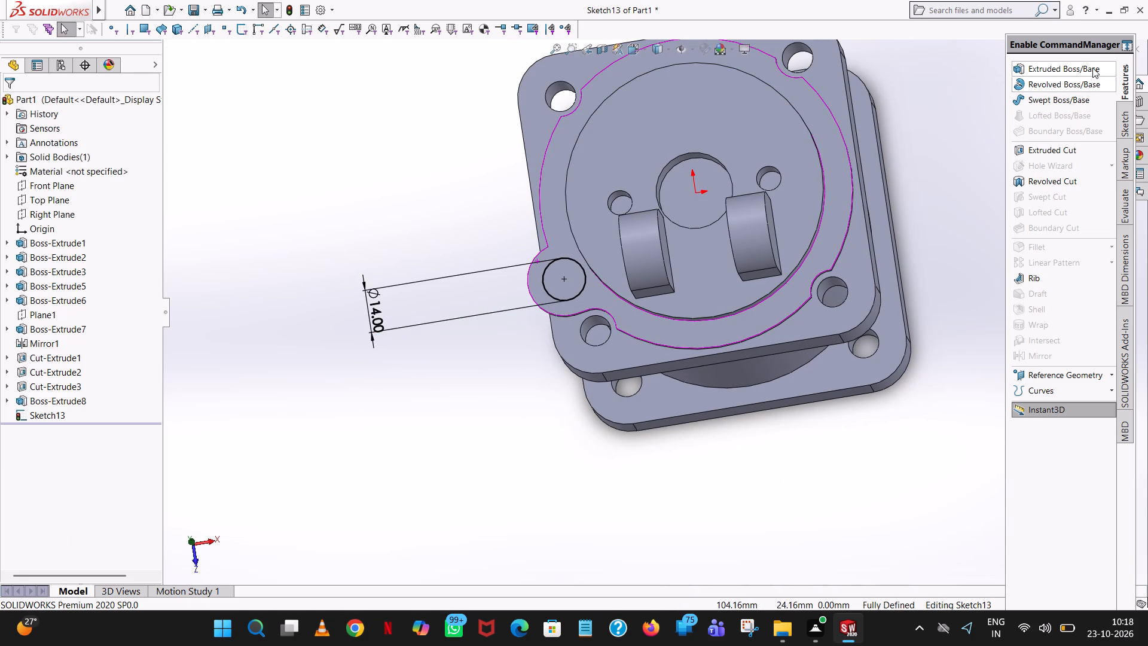
{"action": "left_click", "coordinate": [1047, 147]}
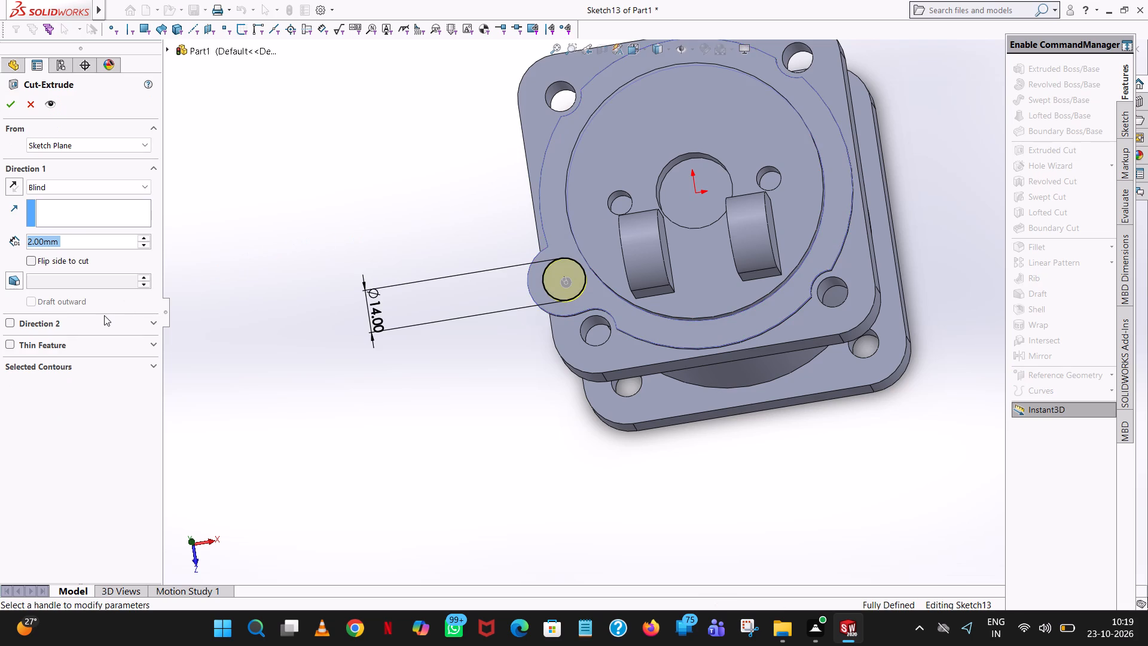
{"action": "key", "text": "1"}
{"action": "key", "text": "Return"}
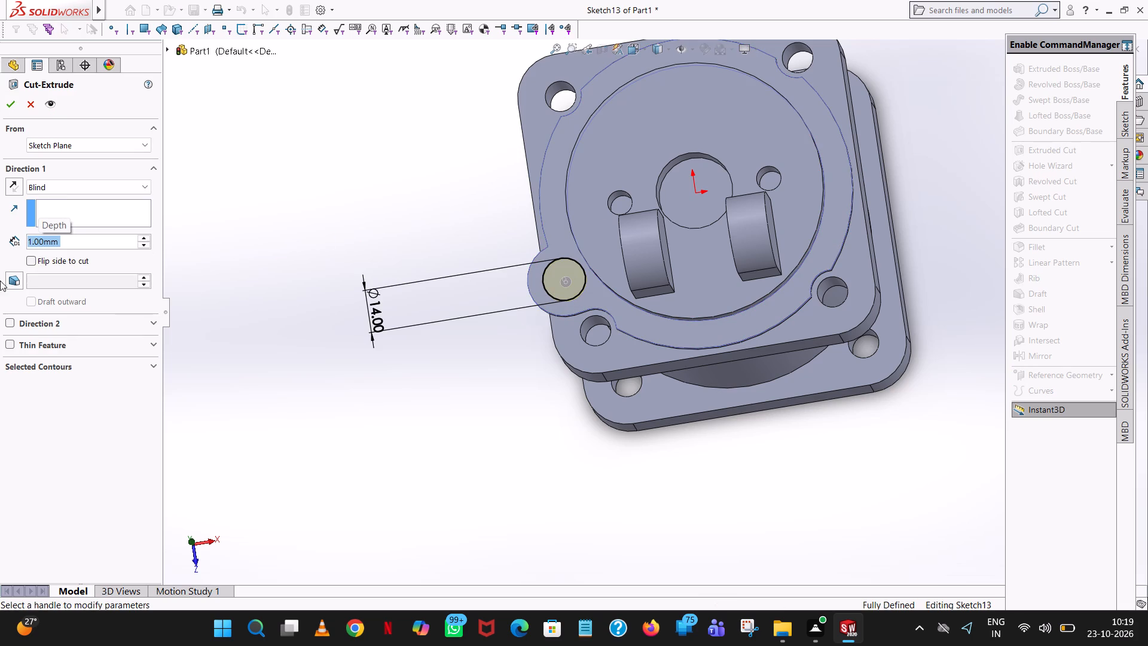
{"action": "left_click", "coordinate": [16, 103]}
{"action": "left_click", "coordinate": [359, 139]}
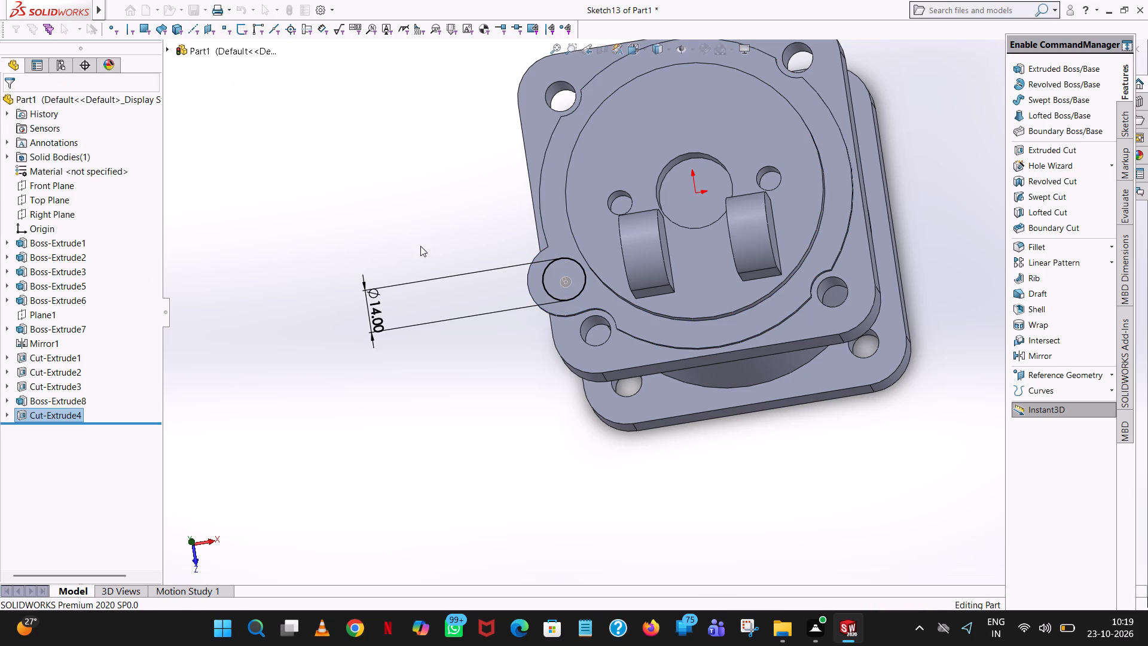
Start an extruded-cut sketch on the lug recess floor and draw a 4 mm radius circle concentric with the recess.
{"action": "scroll", "coordinate": [470, 392], "scroll_direction": "up", "scroll_amount": 2}
{"action": "middle_click_drag", "start_coordinate": [470, 392], "coordinate": [451, 267]}
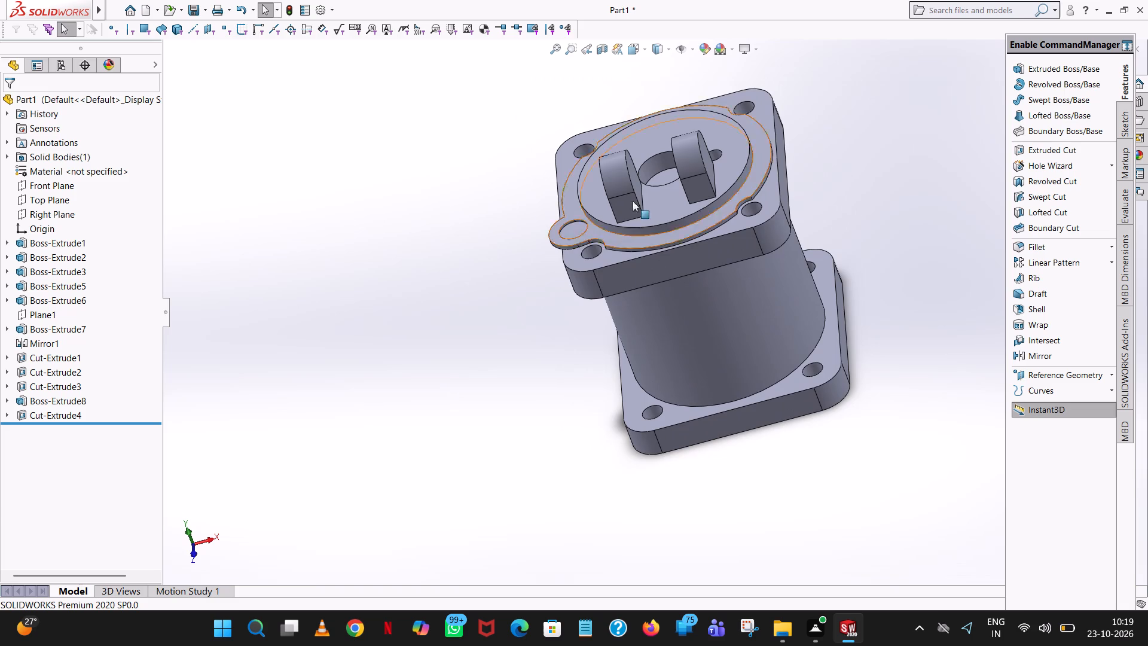
{"action": "scroll", "coordinate": [607, 246], "scroll_direction": "down", "scroll_amount": 4}
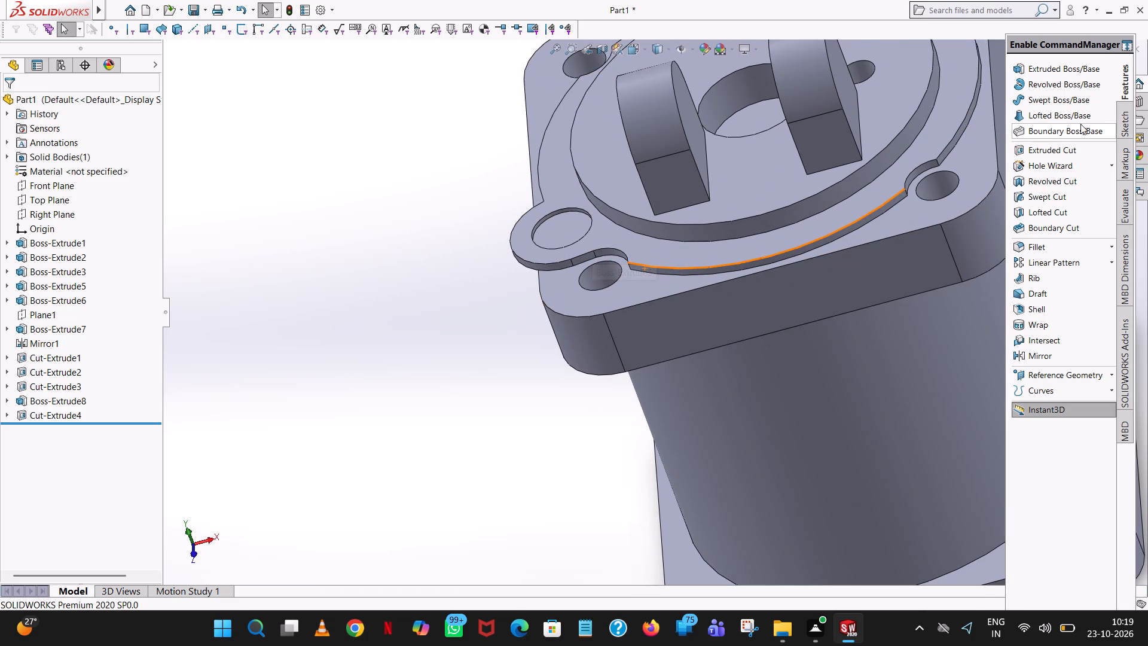
{"action": "left_click", "coordinate": [1064, 145]}
{"action": "left_click", "coordinate": [560, 220]}
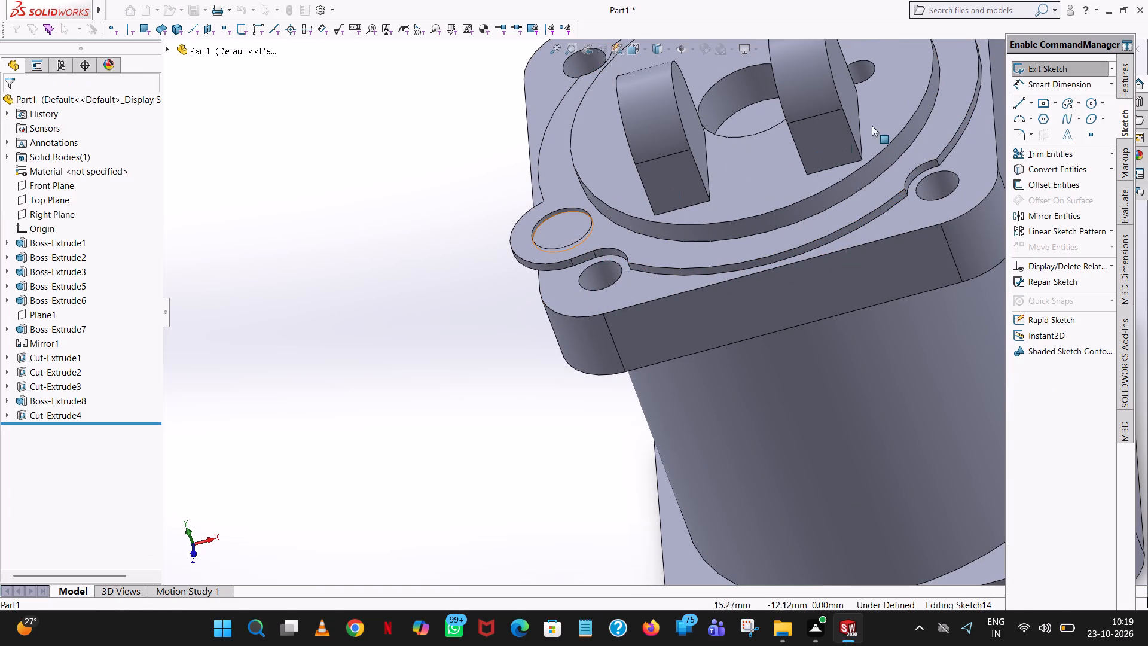
{"action": "left_click", "coordinate": [643, 46]}
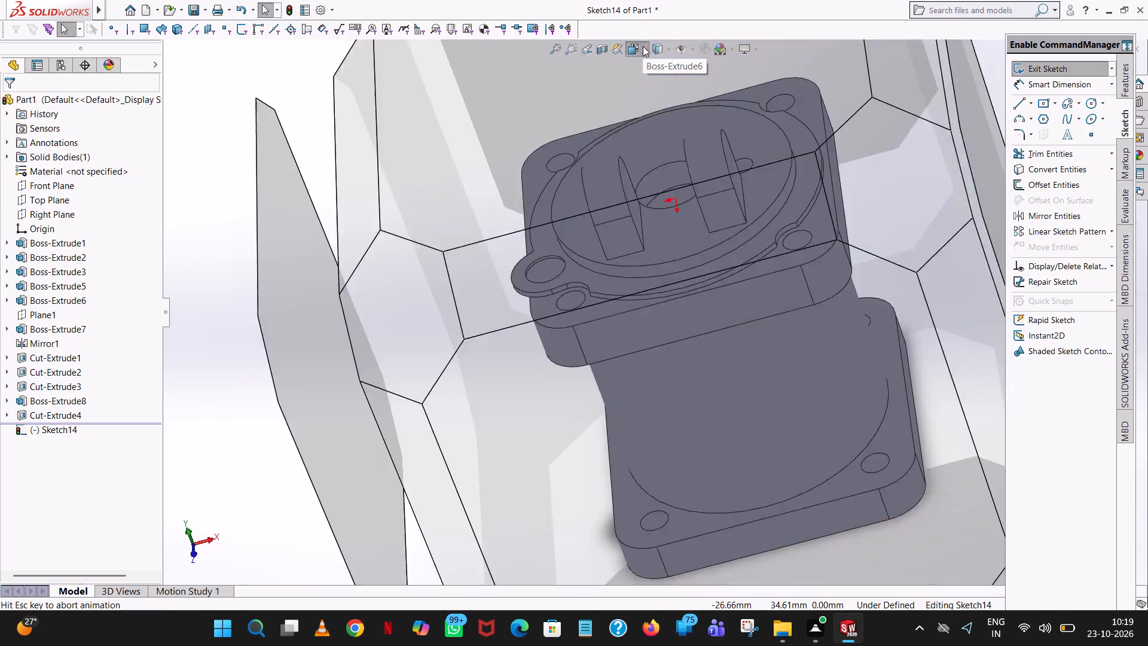
{"action": "left_click_drag", "start_coordinate": [699, 117], "coordinate": [711, 112]}
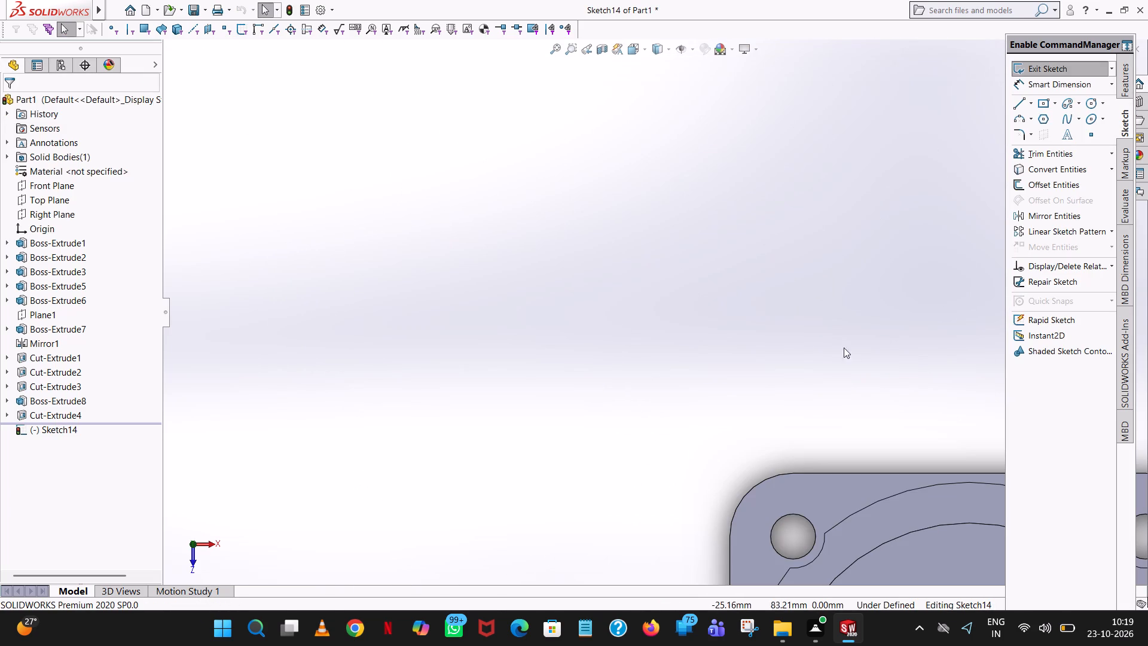
{"action": "scroll", "coordinate": [833, 357], "scroll_direction": "up", "scroll_amount": 6}
{"action": "scroll", "coordinate": [780, 456], "scroll_direction": "down", "scroll_amount": 2}
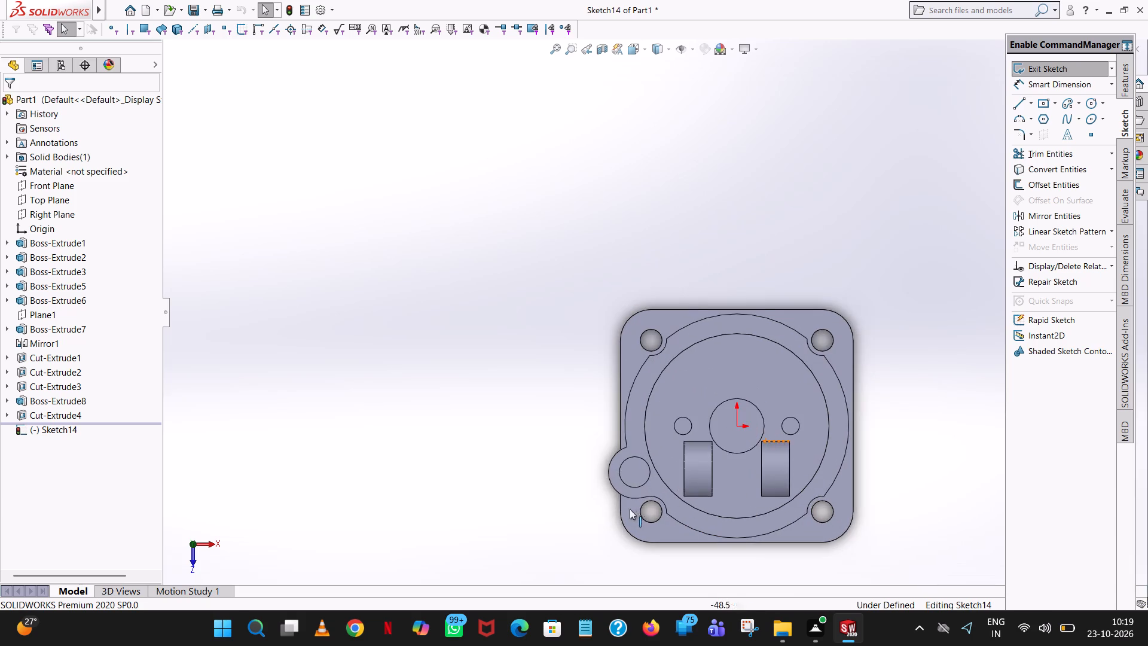
{"action": "scroll", "coordinate": [630, 509], "scroll_direction": "down", "scroll_amount": 2}
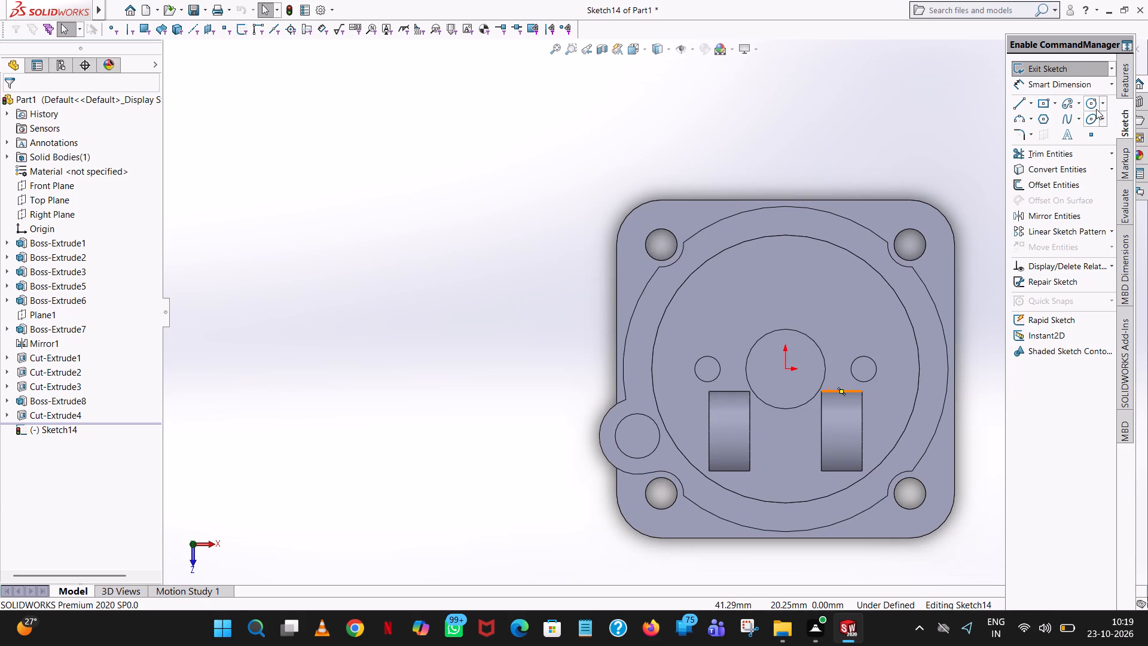
{"action": "left_click", "coordinate": [1092, 102]}
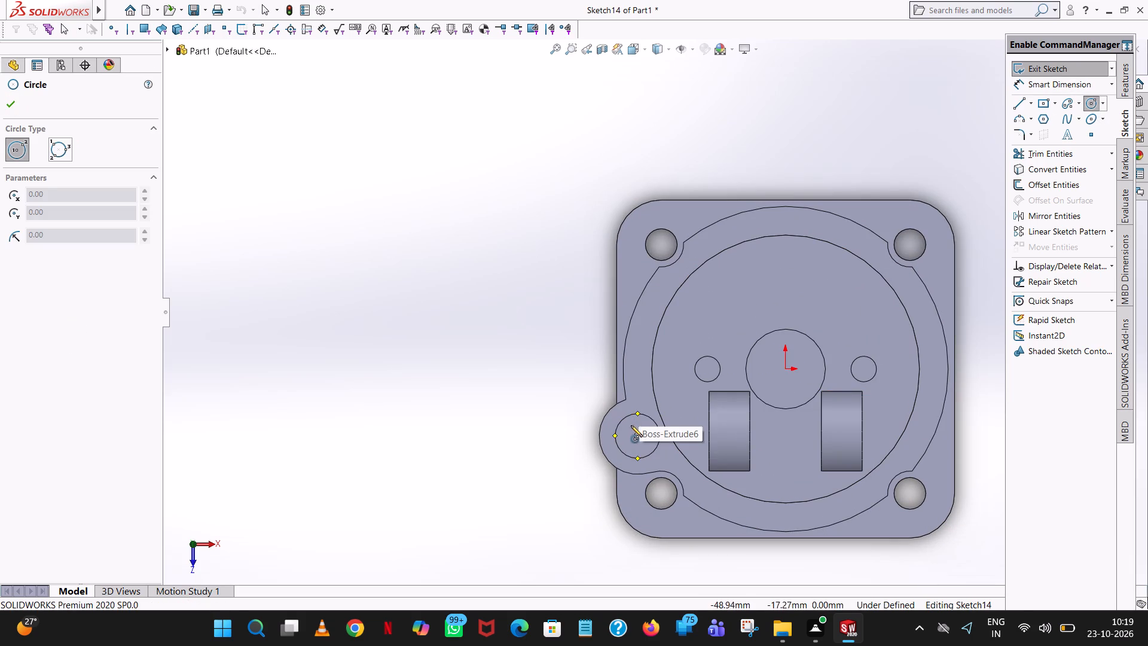
{"action": "left_click", "coordinate": [637, 435]}
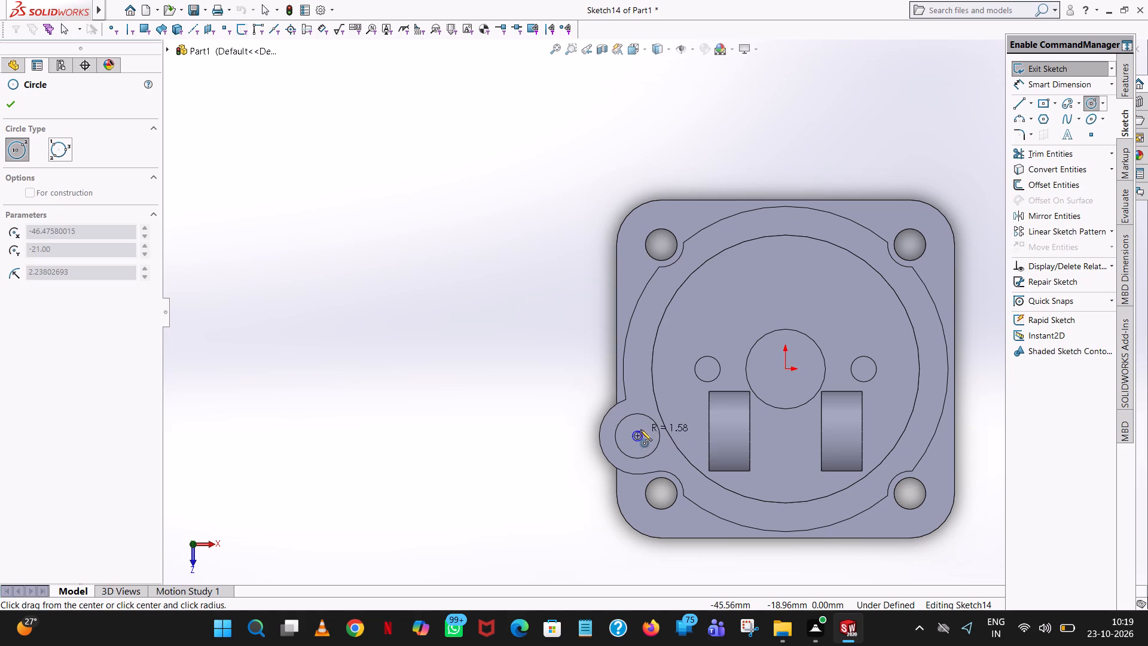
{"action": "left_click", "coordinate": [647, 419]}
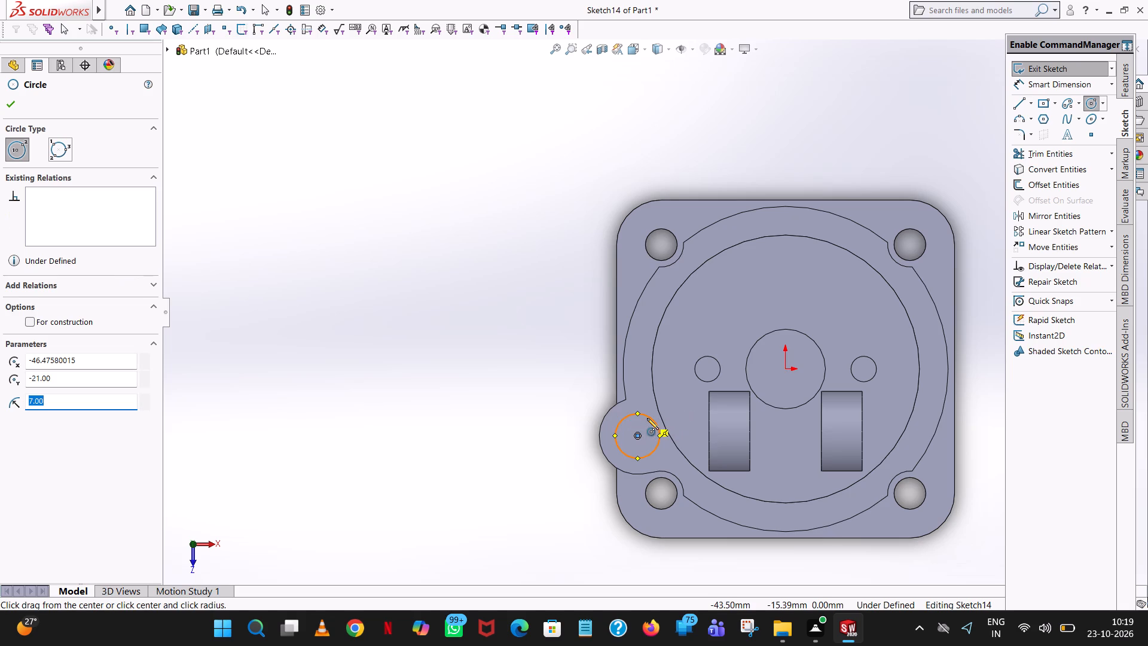
{"action": "key", "text": "4"}
{"action": "key", "text": "Return"}
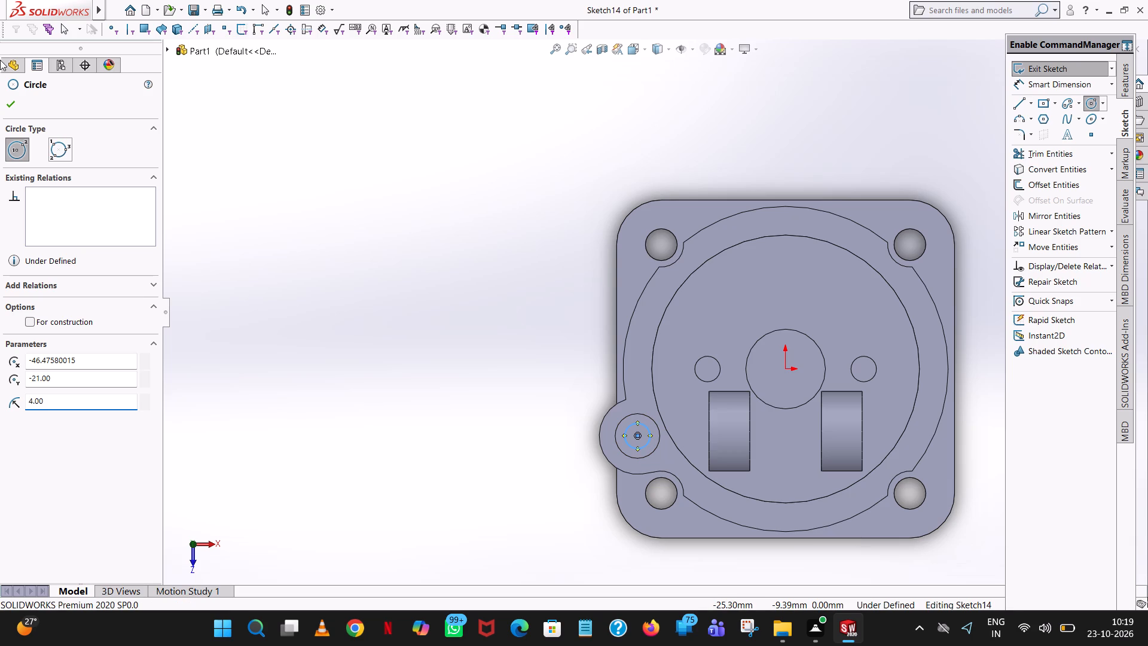
{"action": "left_click", "coordinate": [19, 101]}
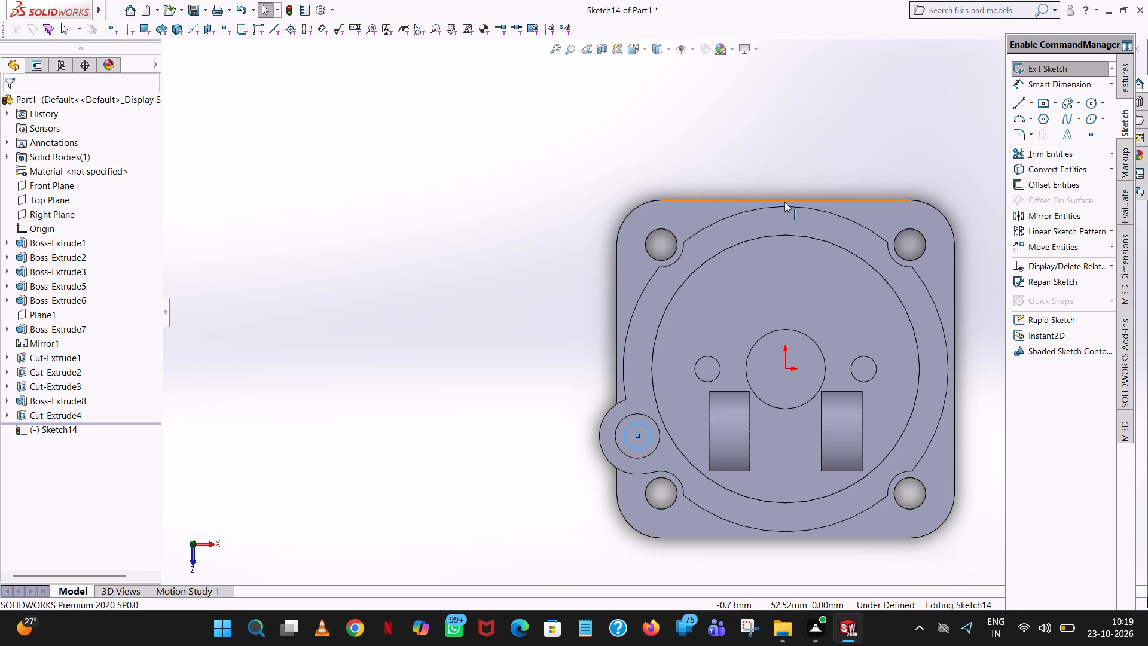
Add an 8 mm diameter dimension to the inner circle in the lug recess.
{"action": "scroll", "coordinate": [784, 209], "scroll_direction": "up", "scroll_amount": 3}
{"action": "scroll", "coordinate": [823, 386], "scroll_direction": "down", "scroll_amount": 4}
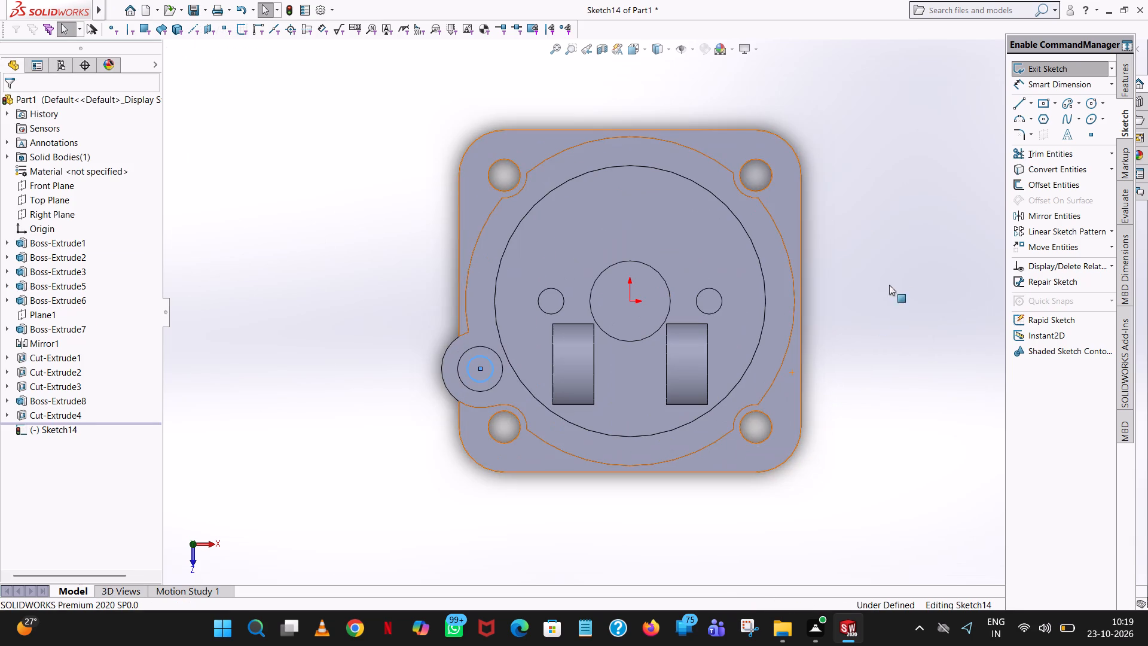
{"action": "left_click", "coordinate": [895, 264]}
{"action": "left_click", "coordinate": [1025, 84]}
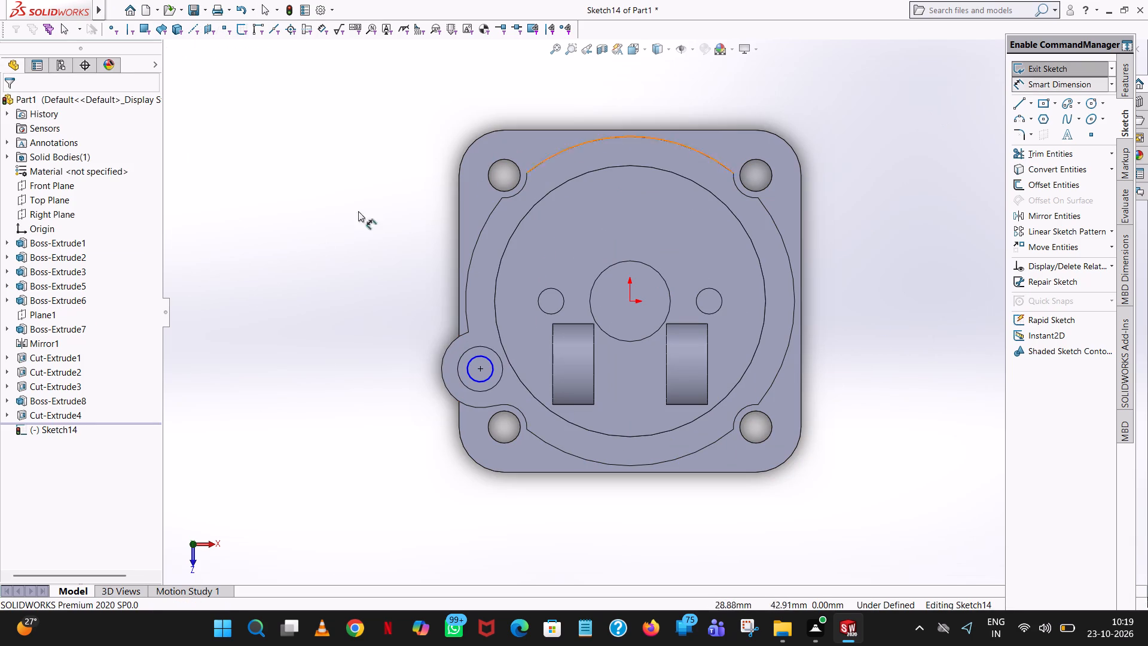
{"action": "left_click", "coordinate": [467, 368]}
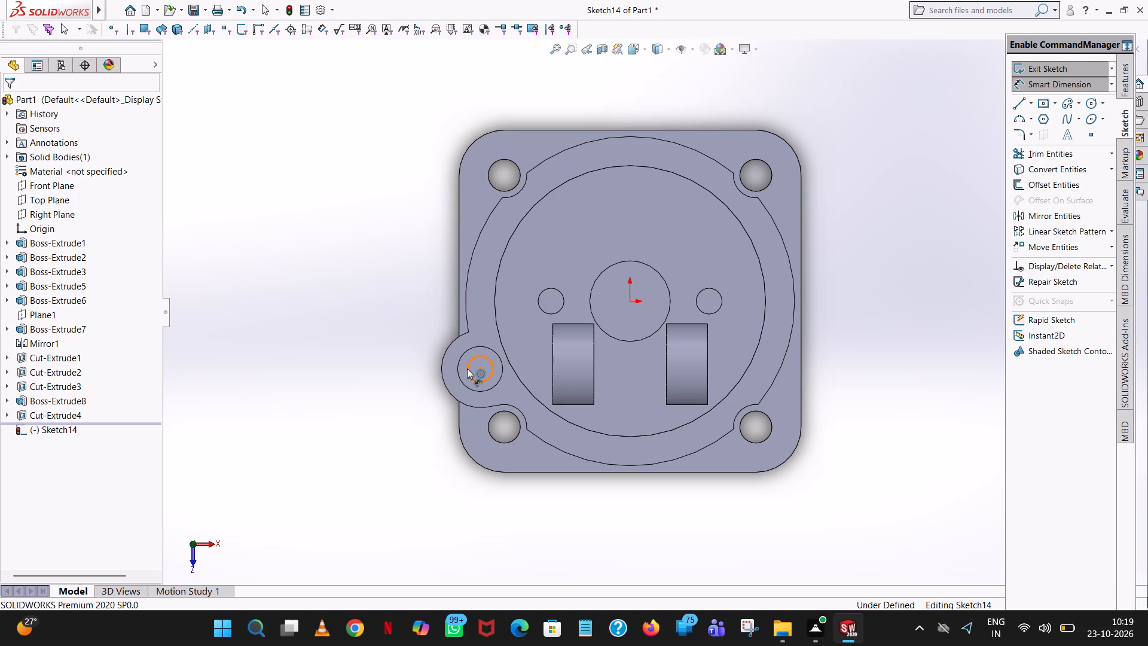
{"action": "left_click", "coordinate": [236, 252]}
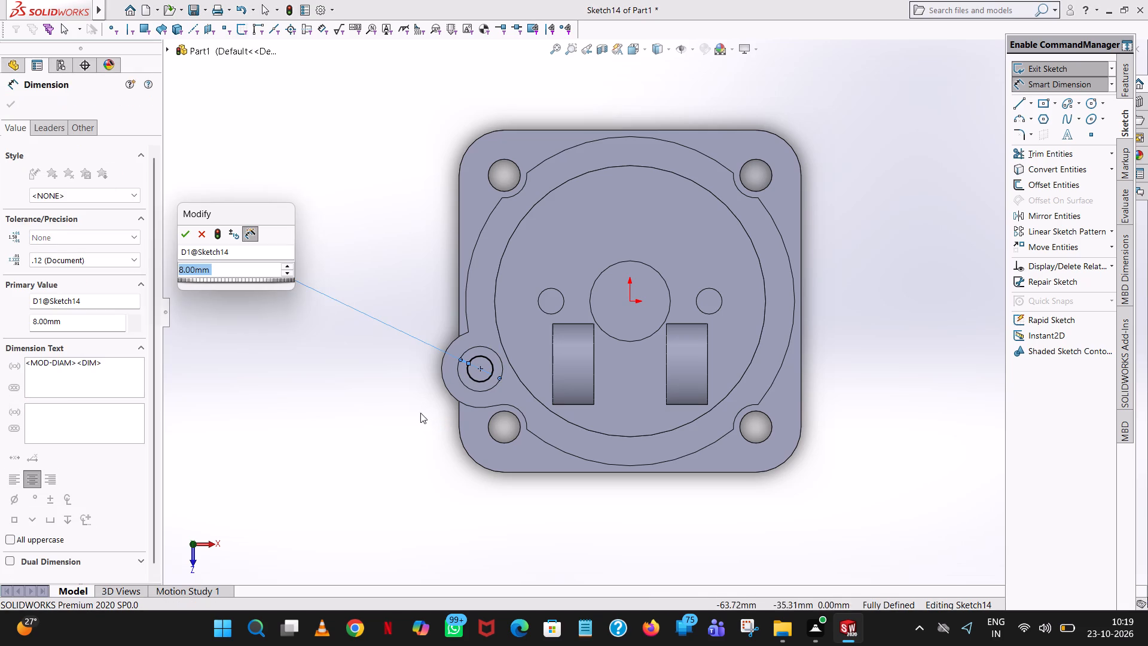
{"action": "left_click", "coordinate": [181, 239]}
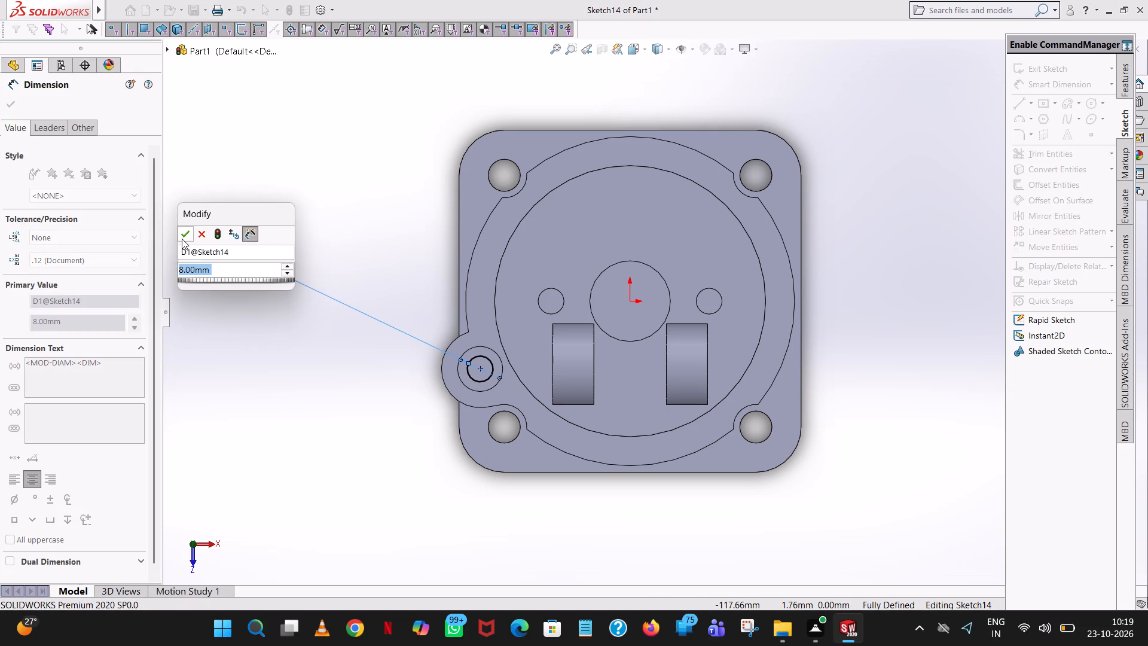
{"action": "left_click", "coordinate": [320, 139]}
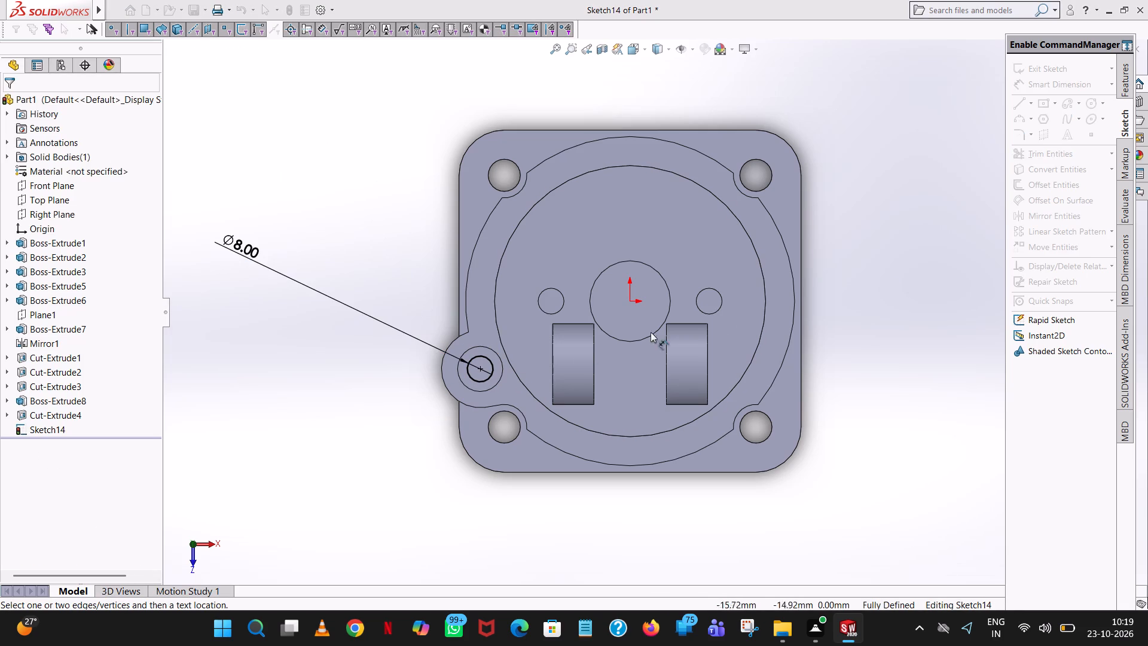
Cut the 8 mm circle into the lug recess floor as a blind extruded cut 1 mm deep.
{"action": "left_click", "coordinate": [1120, 83]}
{"action": "left_click", "coordinate": [1036, 153]}
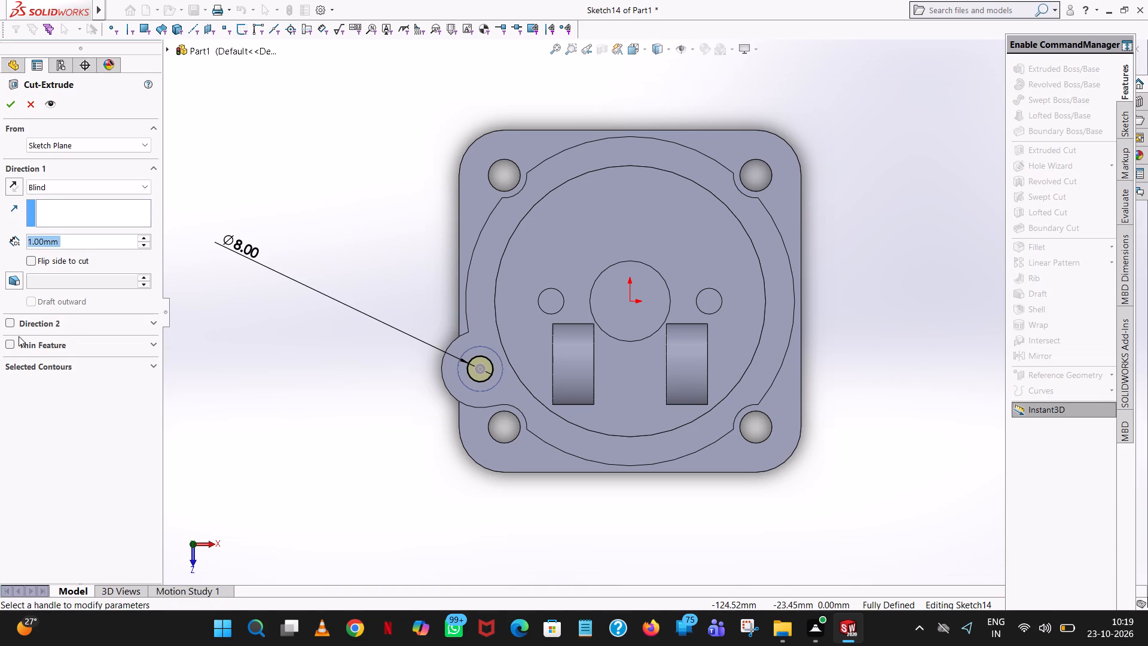
{"action": "middle_click_drag", "start_coordinate": [771, 475], "coordinate": [785, 235]}
{"action": "left_click", "coordinate": [5, 108]}
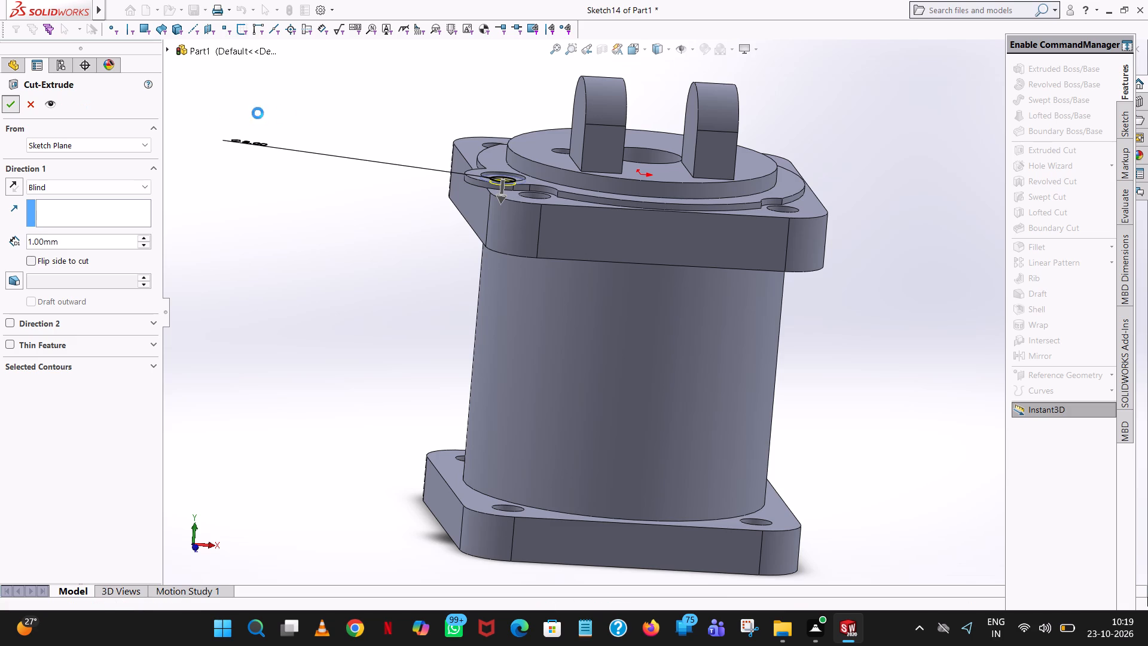
{"action": "left_click", "coordinate": [320, 118]}
Examine the lug's stepped recess and the part's upper plate, cylindrical body and base plate from several directions.
{"action": "middle_click_drag", "start_coordinate": [344, 139], "coordinate": [356, 175]}
{"action": "scroll", "coordinate": [344, 139], "scroll_direction": "down", "scroll_amount": 1}
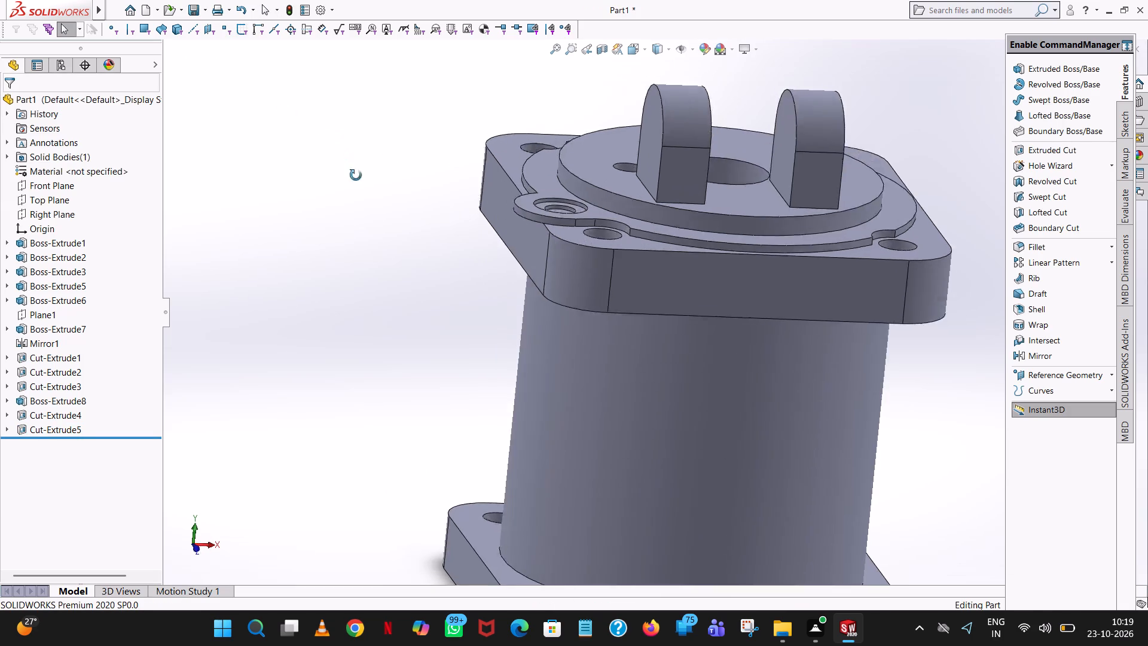
{"action": "middle_click_drag", "start_coordinate": [356, 175], "coordinate": [346, 381]}
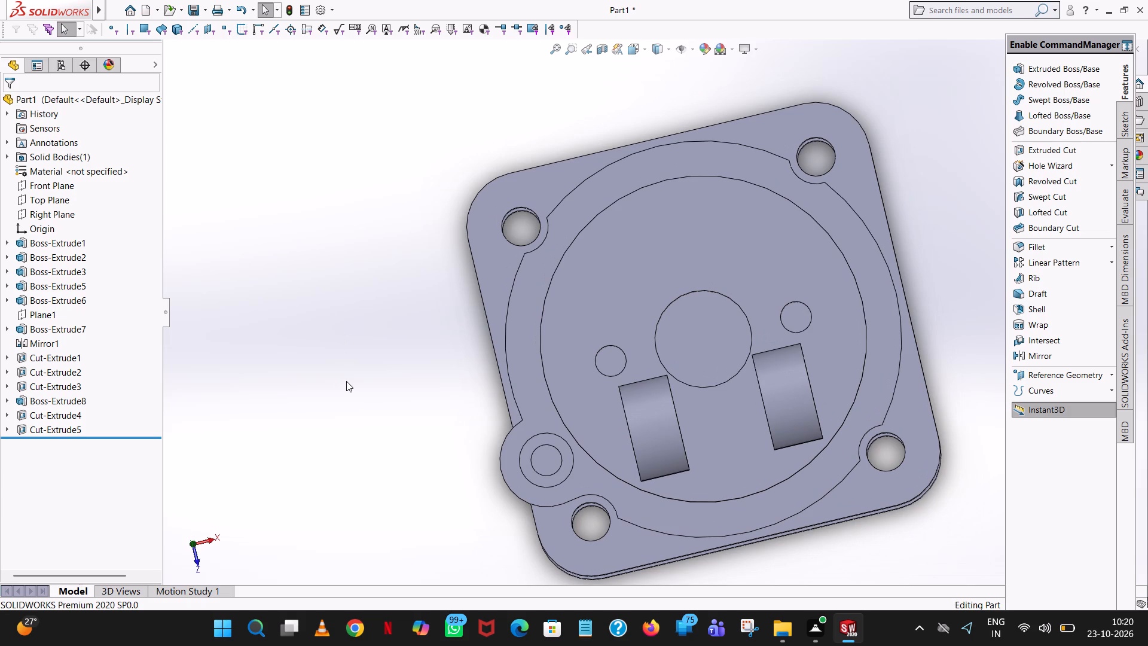
{"action": "middle_click_drag", "start_coordinate": [361, 418], "coordinate": [373, 150]}
{"action": "scroll", "coordinate": [361, 418], "scroll_direction": "up", "scroll_amount": 1}
{"action": "middle_click_drag", "start_coordinate": [359, 132], "coordinate": [352, 125]}
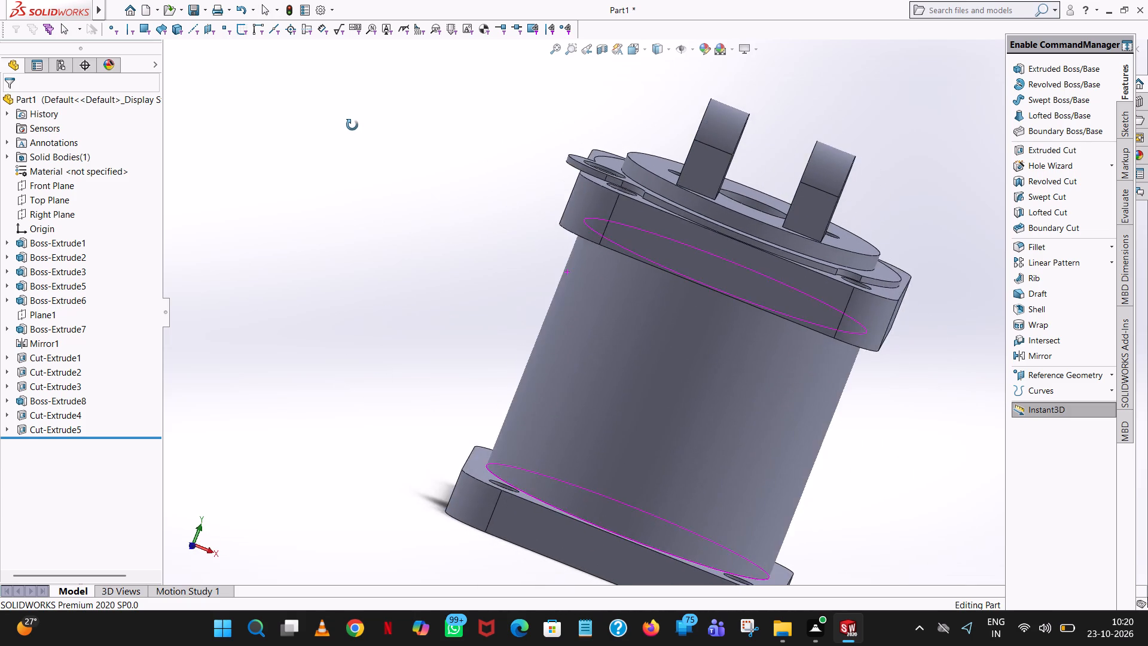
{"action": "middle_click_drag", "start_coordinate": [352, 125], "coordinate": [488, 90]}
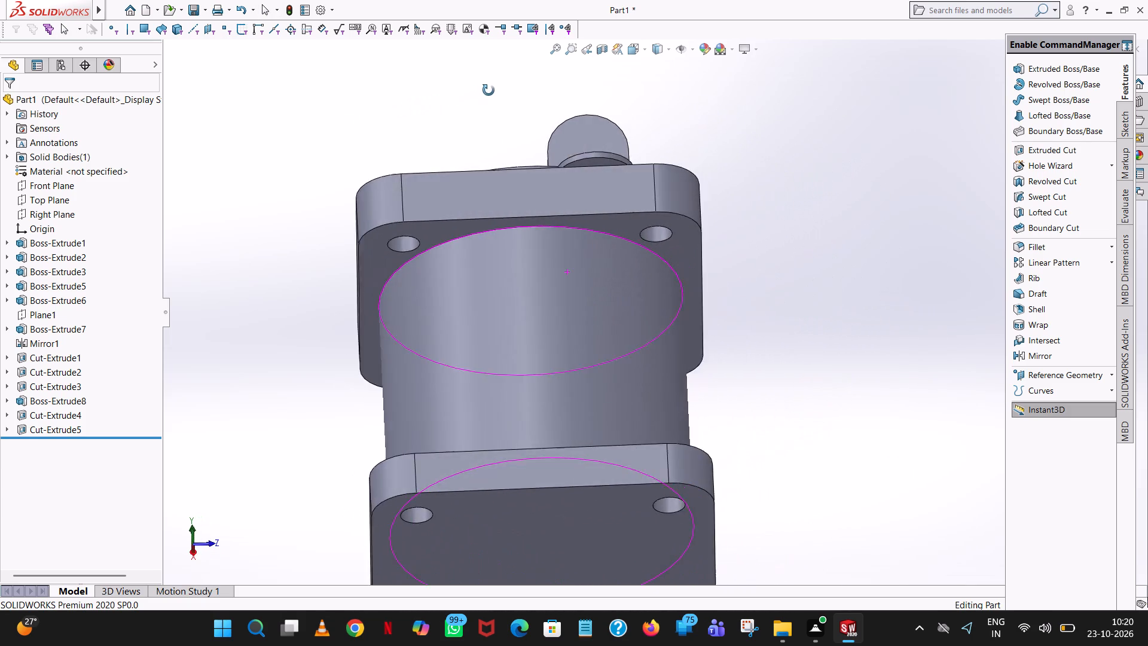
{"action": "middle_click_drag", "start_coordinate": [488, 90], "coordinate": [553, 461]}
{"action": "scroll", "coordinate": [546, 294], "scroll_direction": "up", "scroll_amount": 1}
{"action": "scroll", "coordinate": [553, 461], "scroll_direction": "up", "scroll_amount": 1}
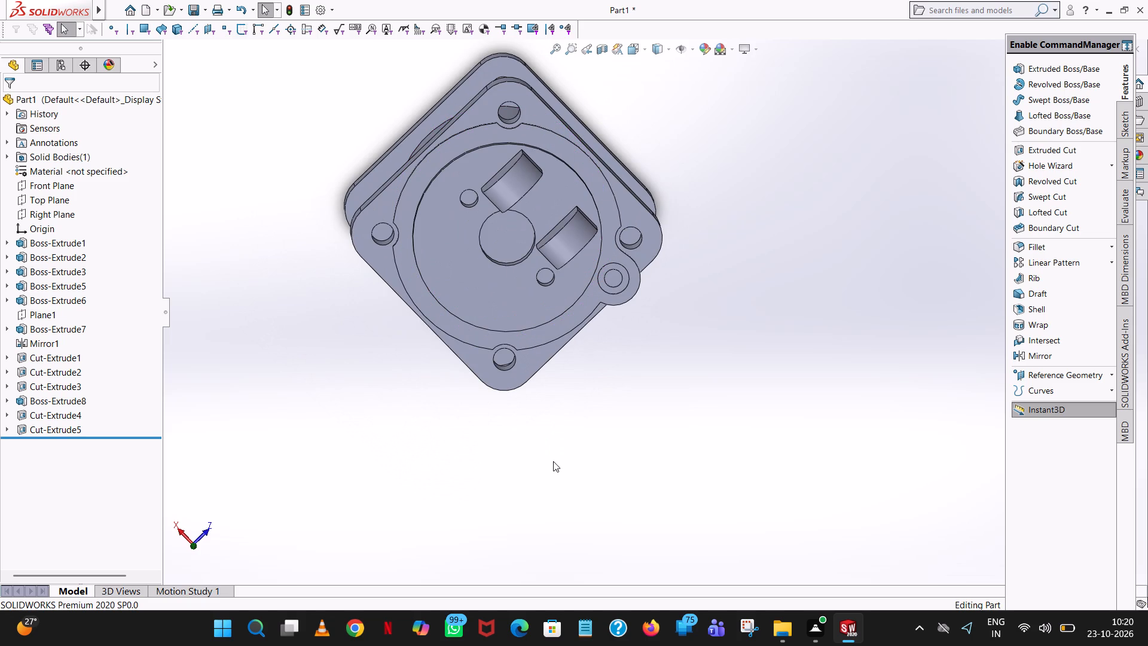
{"action": "middle_click", "coordinate": [572, 398]}
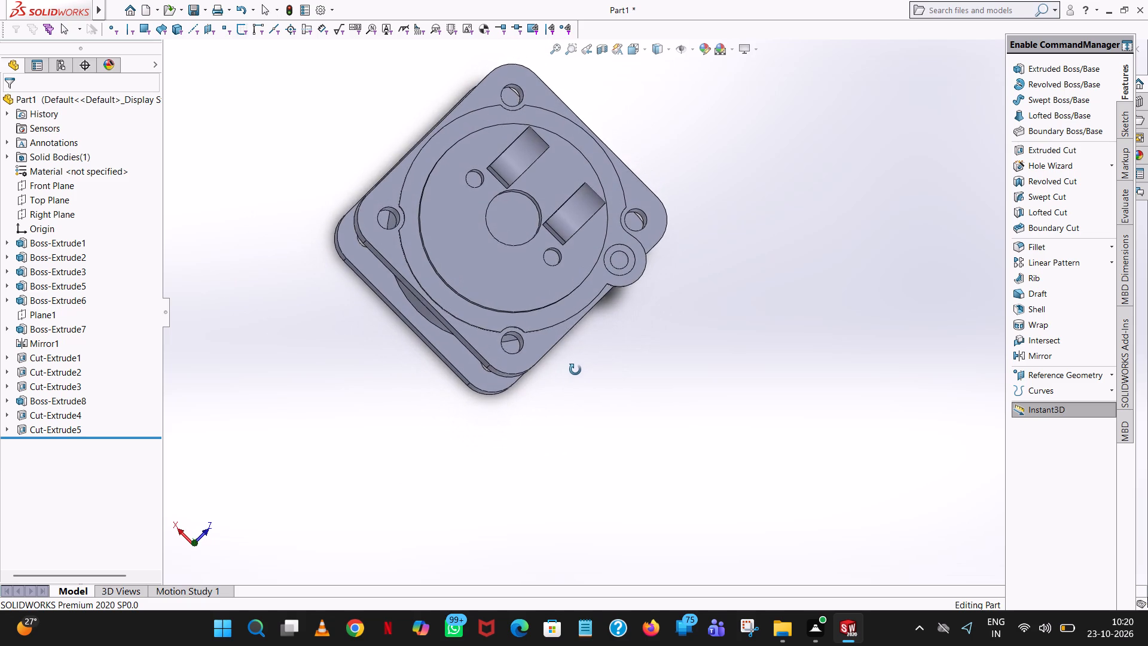
{"action": "scroll", "coordinate": [569, 397], "scroll_direction": "down", "scroll_amount": 1}
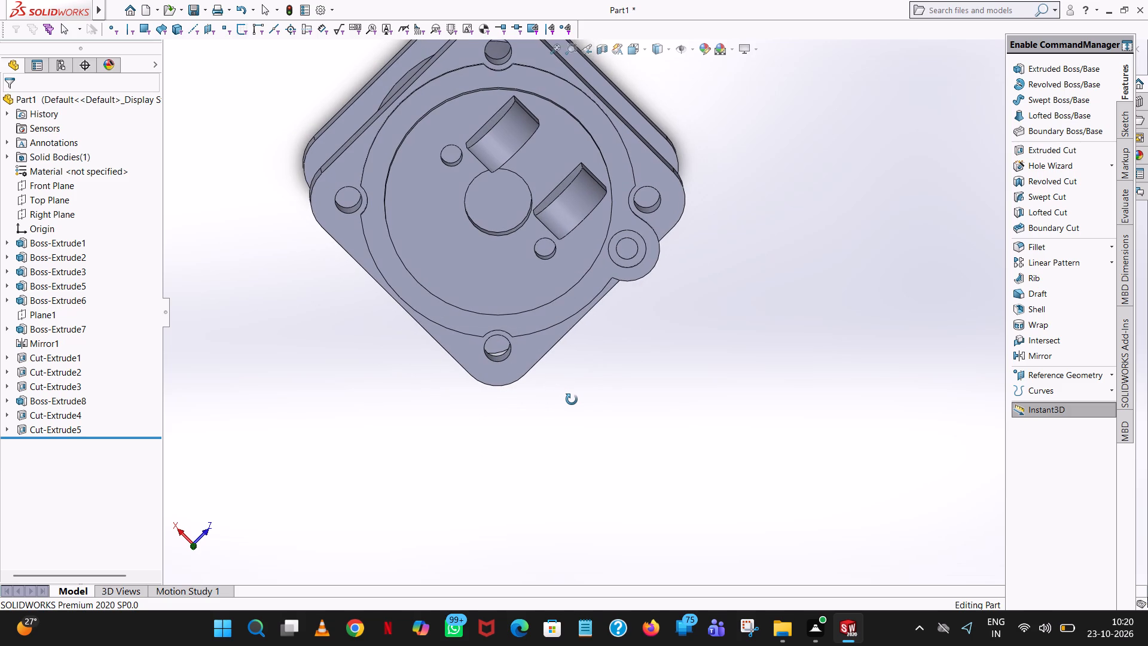
{"action": "scroll", "coordinate": [572, 400], "scroll_direction": "up", "scroll_amount": 3}
{"action": "middle_click", "coordinate": [572, 400]}
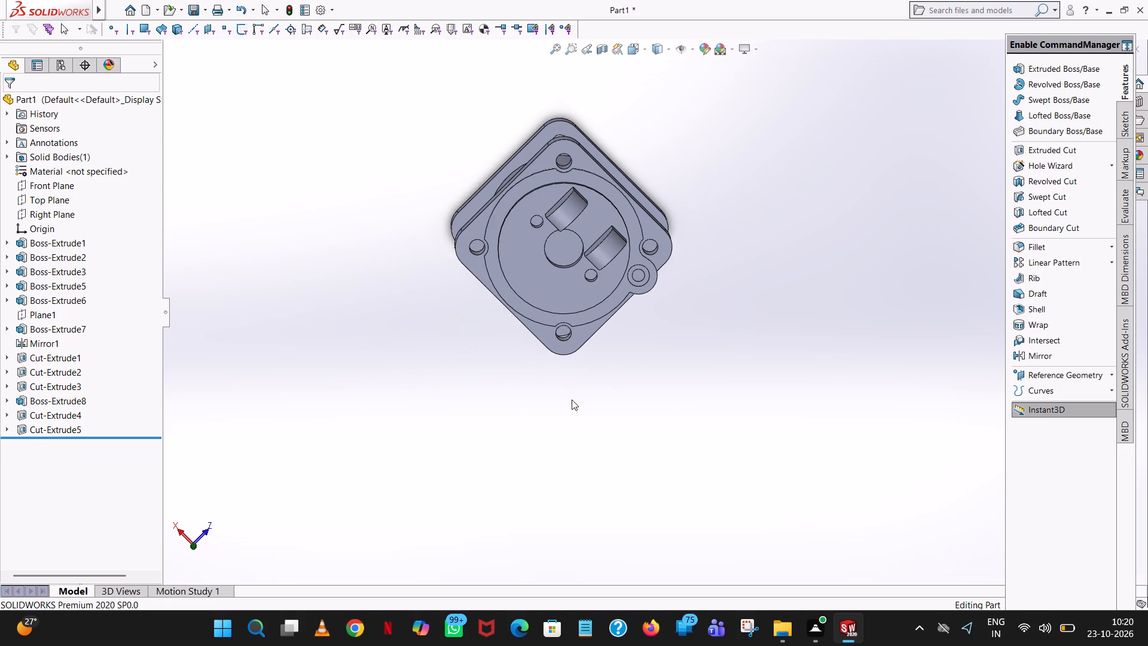
{"action": "scroll", "coordinate": [572, 400], "scroll_direction": "up", "scroll_amount": 1}
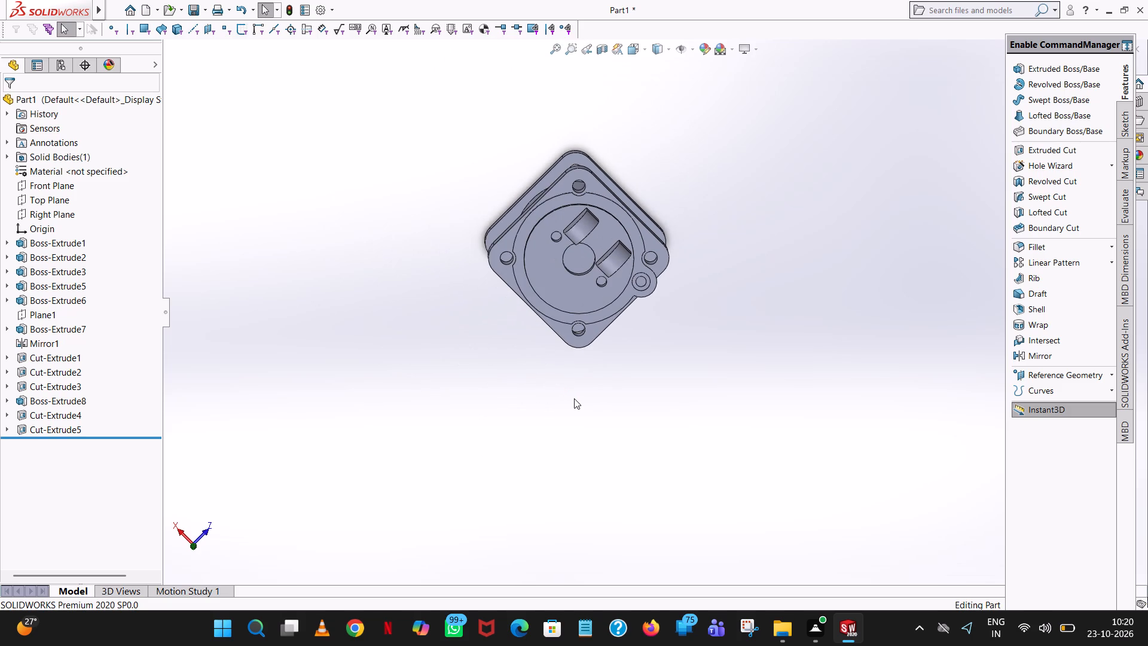
{"action": "scroll", "coordinate": [602, 356], "scroll_direction": "up", "scroll_amount": 1}
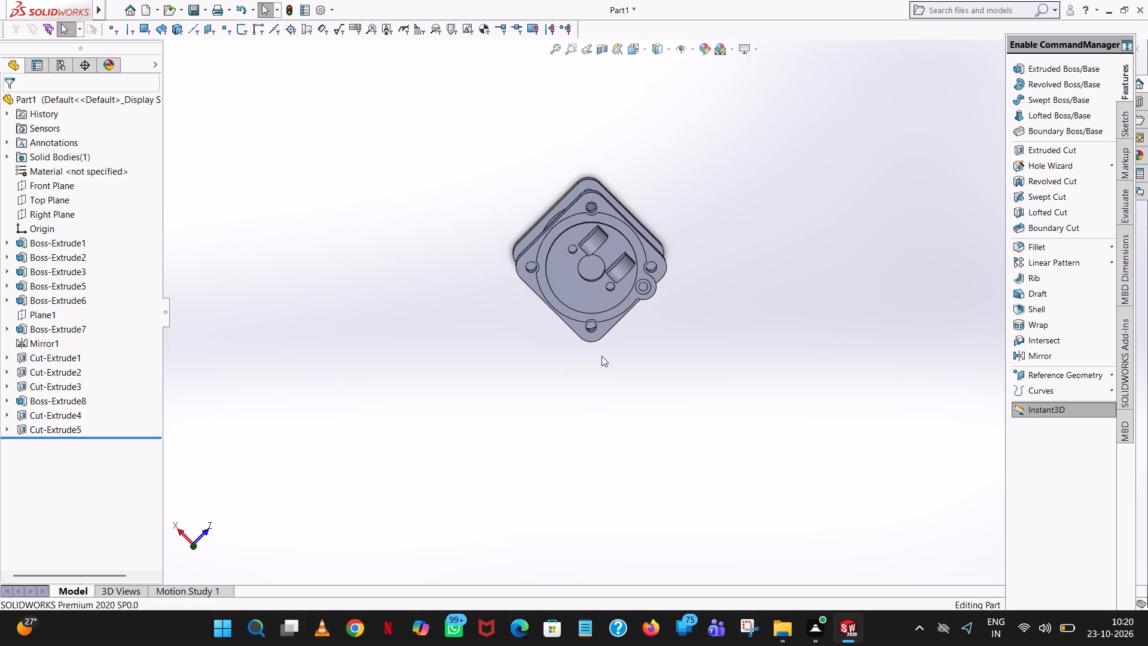
{"action": "middle_click_drag", "start_coordinate": [602, 356], "coordinate": [497, 329]}
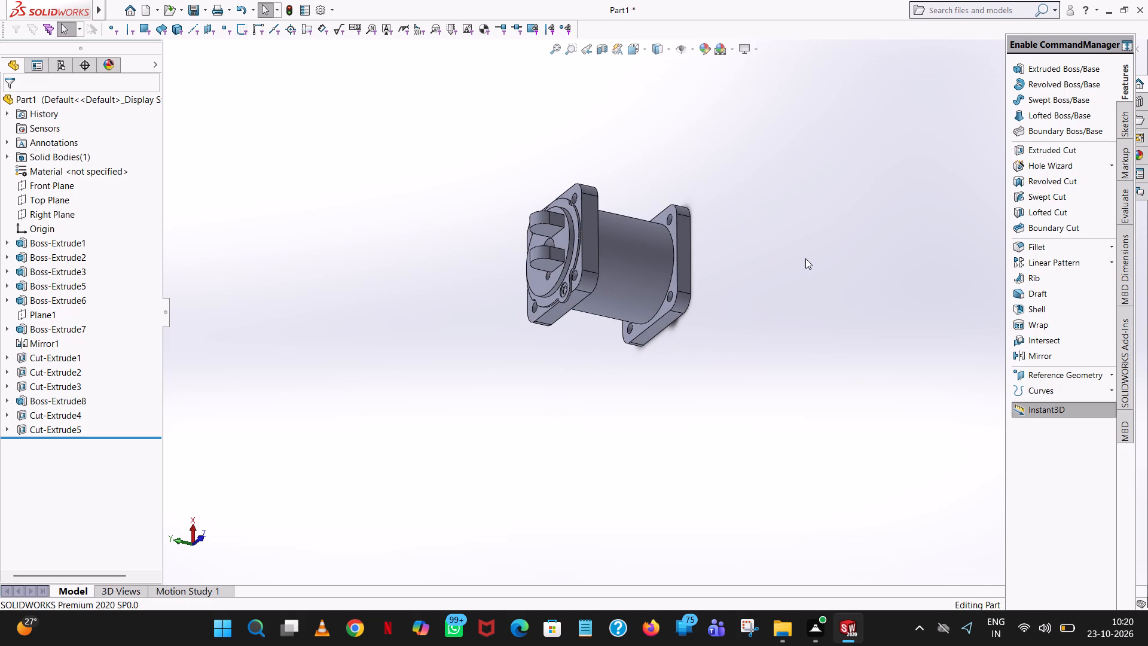
{"action": "middle_click_drag", "start_coordinate": [772, 224], "coordinate": [673, 138]}
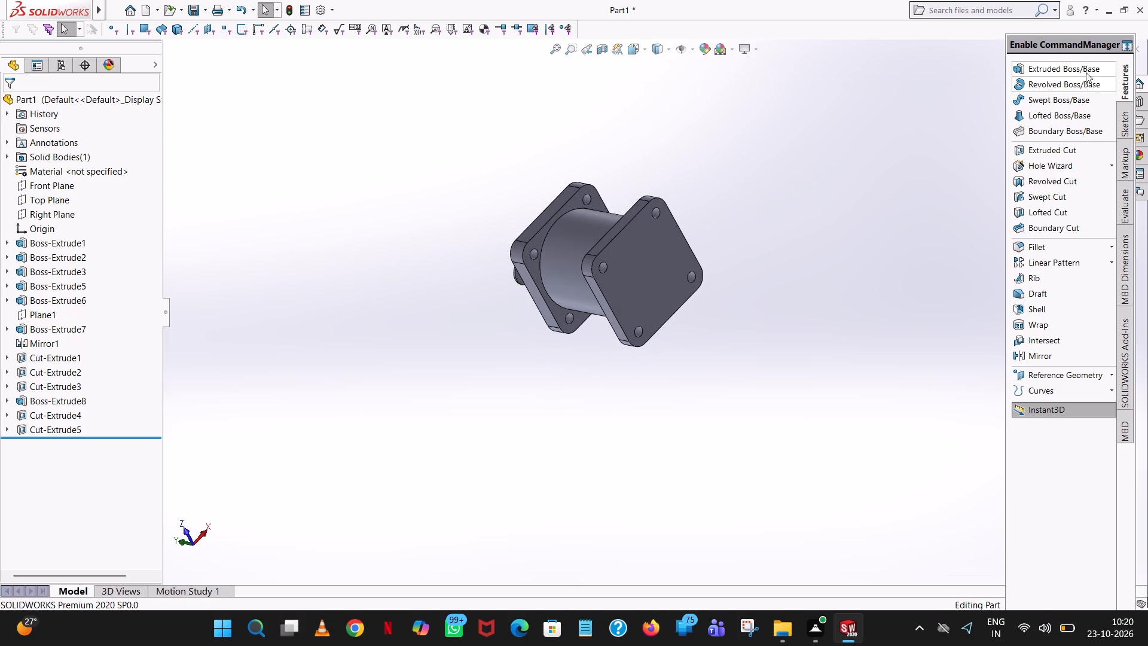
Start an extruded-boss sketch on the underside face of the upper plate.
{"action": "left_click", "coordinate": [1065, 72]}
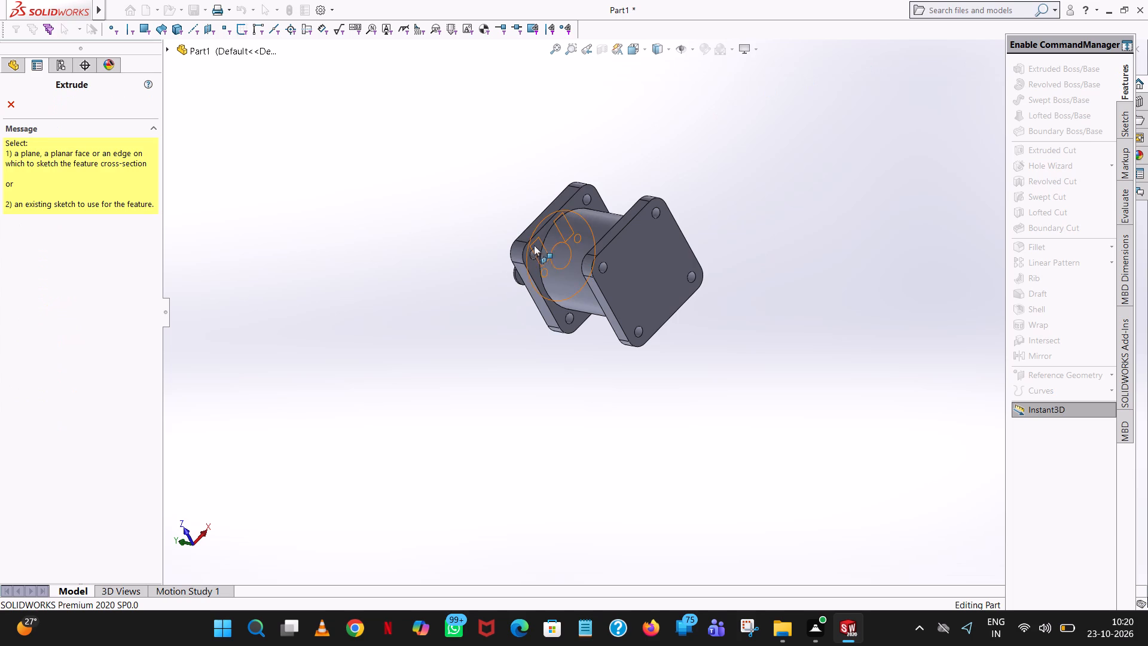
{"action": "left_click", "coordinate": [536, 238]}
{"action": "middle_click_drag", "start_coordinate": [612, 233], "coordinate": [719, 309]}
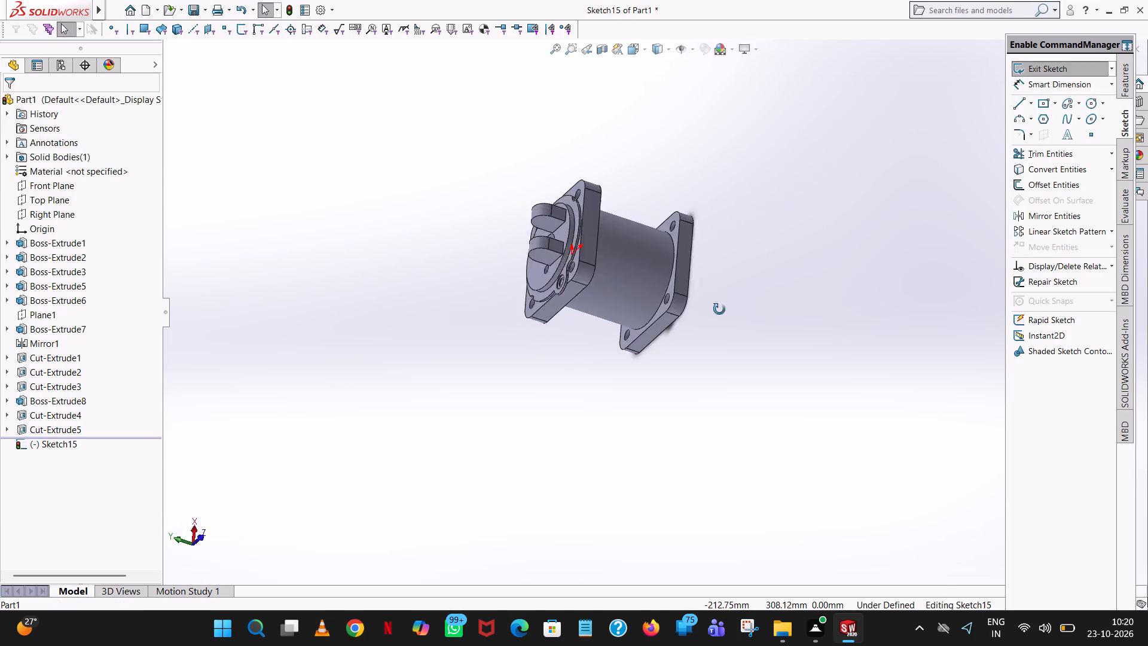
{"action": "middle_click_drag", "start_coordinate": [719, 309], "coordinate": [848, 249]}
{"action": "middle_click_drag", "start_coordinate": [844, 257], "coordinate": [787, 339]}
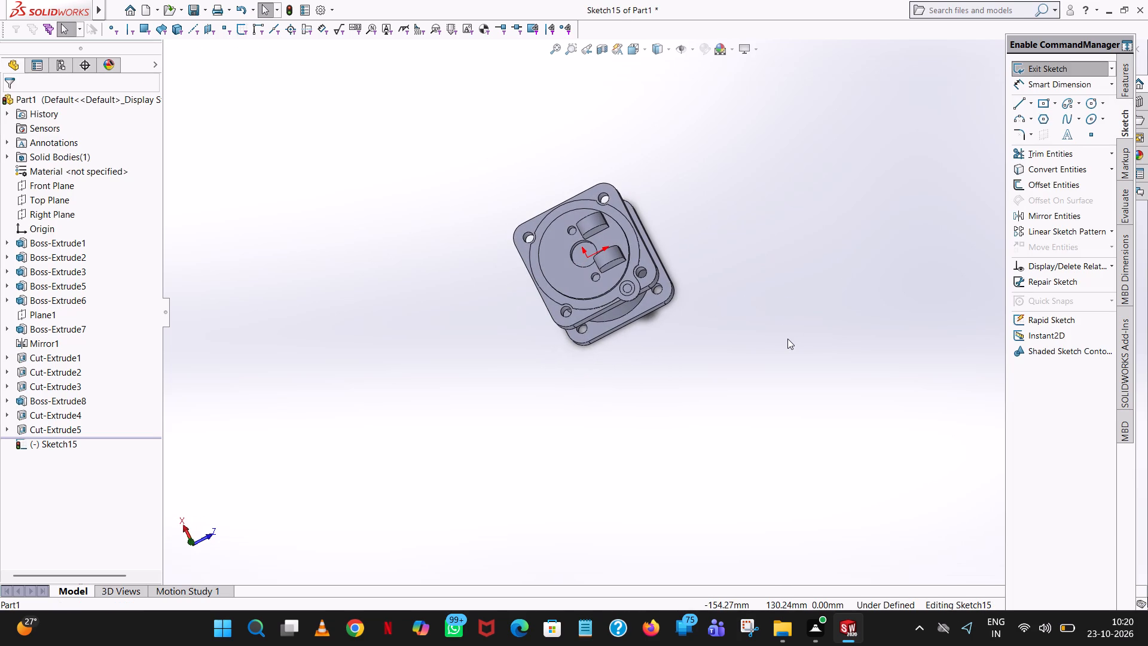
{"action": "key", "text": "ctrl+7"}
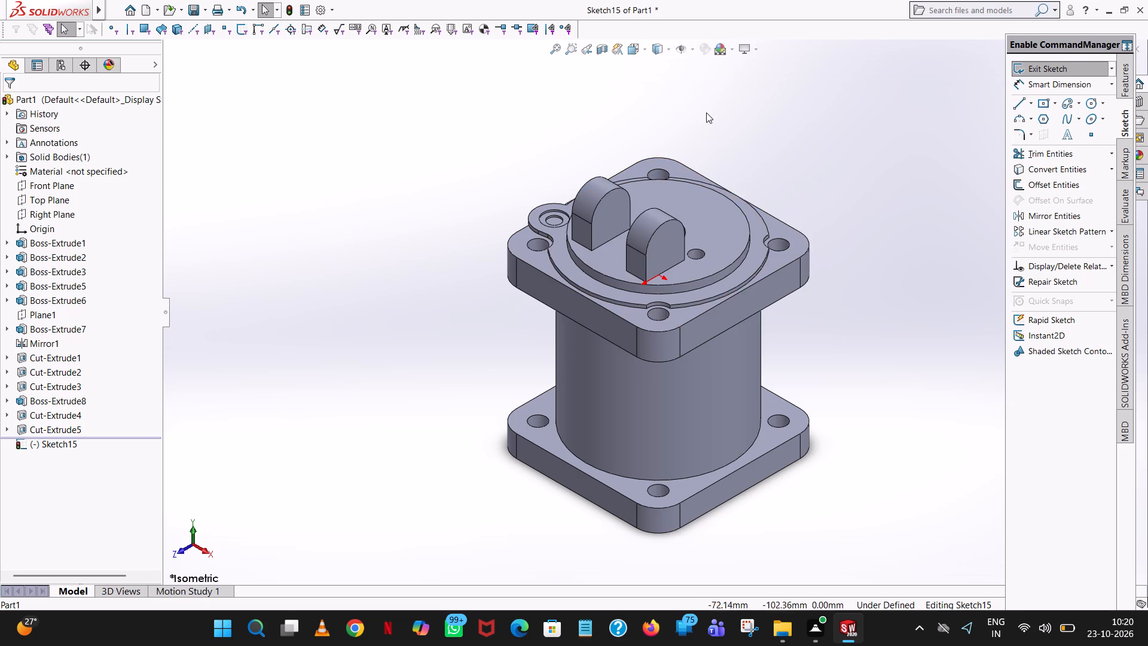
{"action": "middle_click_drag", "start_coordinate": [707, 114], "coordinate": [706, 258]}
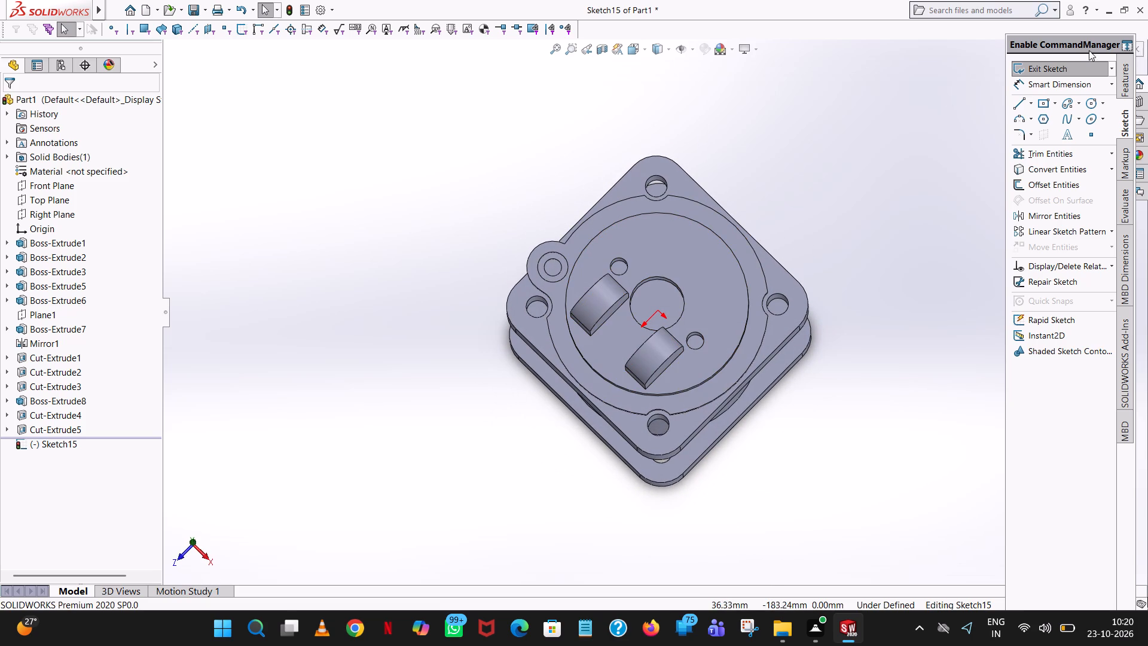
{"action": "left_click", "coordinate": [645, 51]}
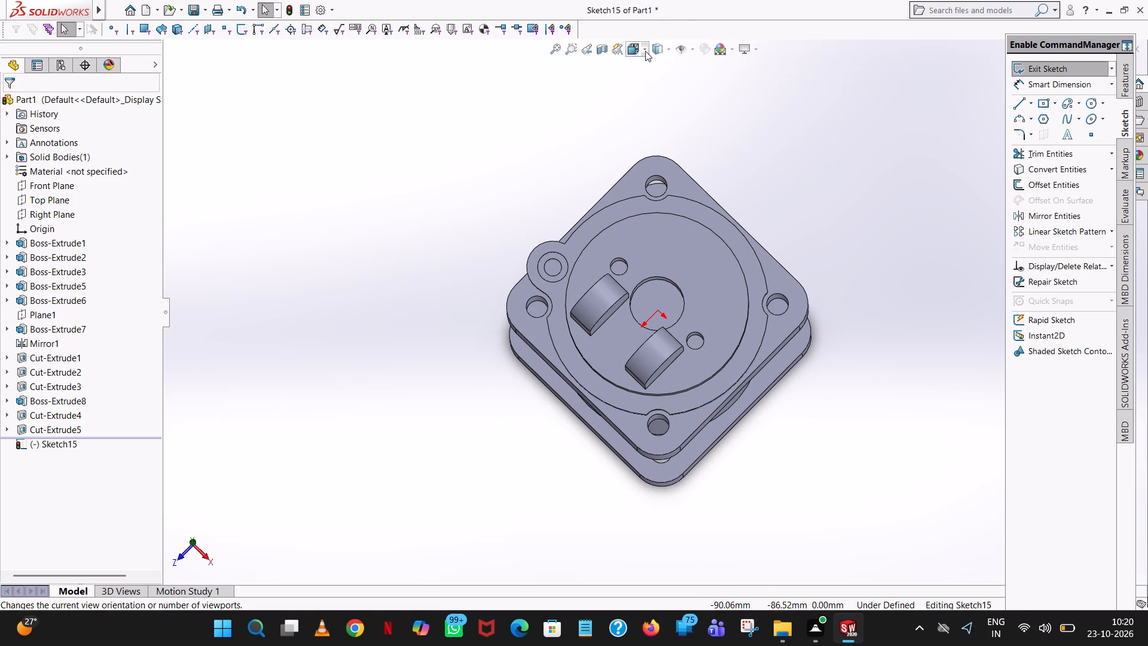
{"action": "left_click", "coordinate": [706, 110]}
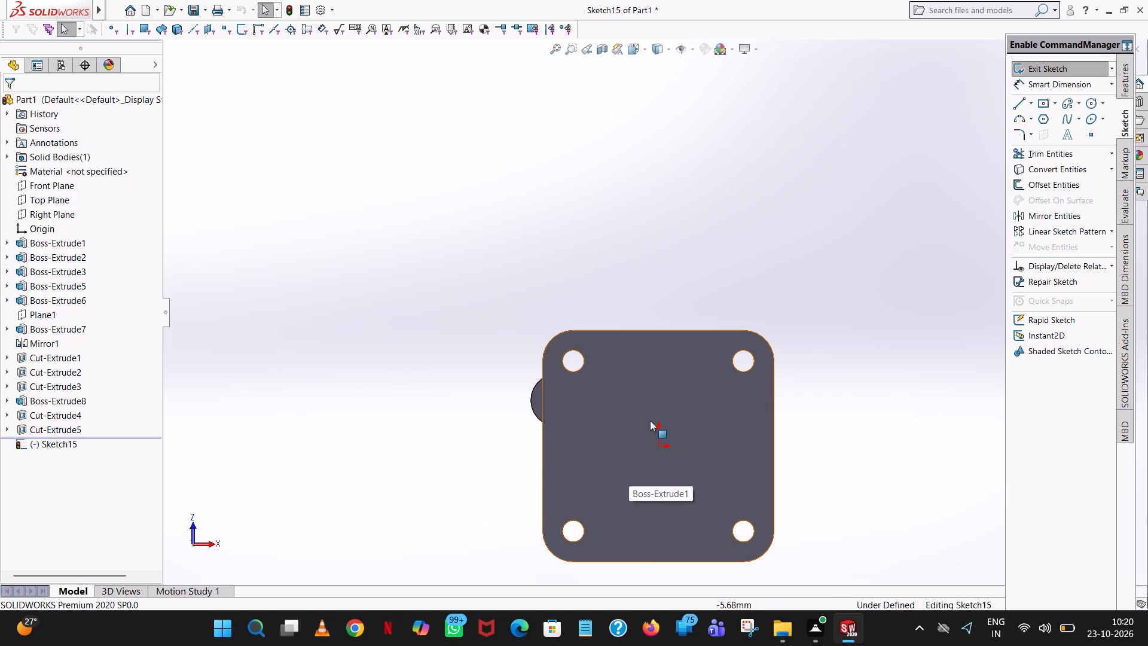
{"action": "scroll", "coordinate": [667, 459], "scroll_direction": "down", "scroll_amount": 1}
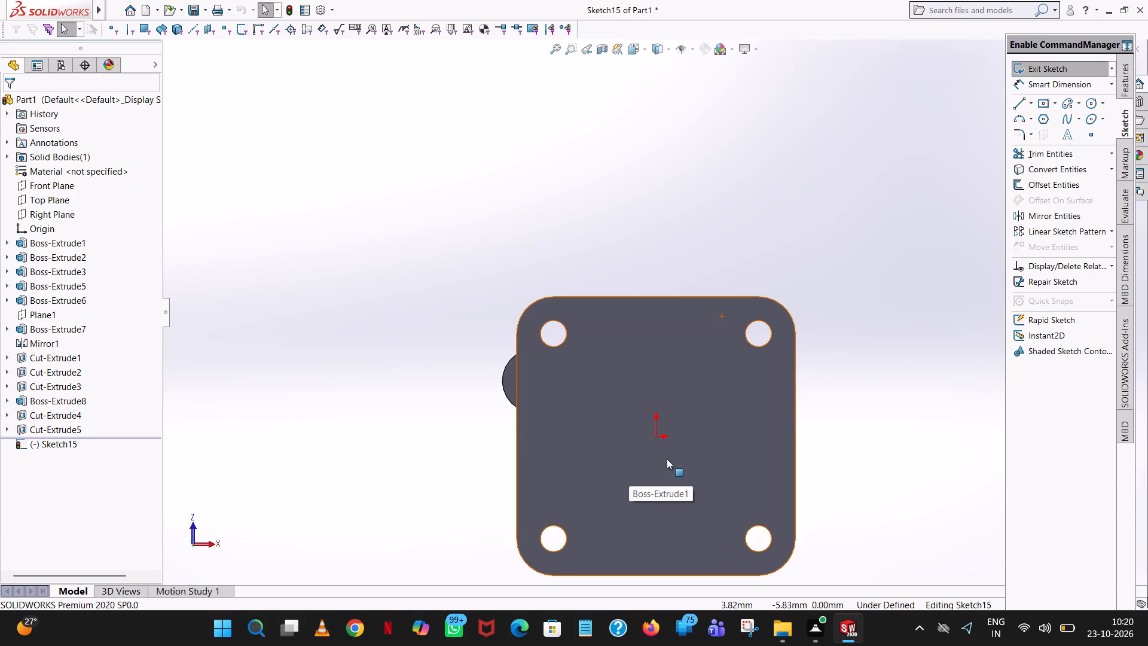
{"action": "scroll", "coordinate": [667, 459], "scroll_direction": "down", "scroll_amount": 2}
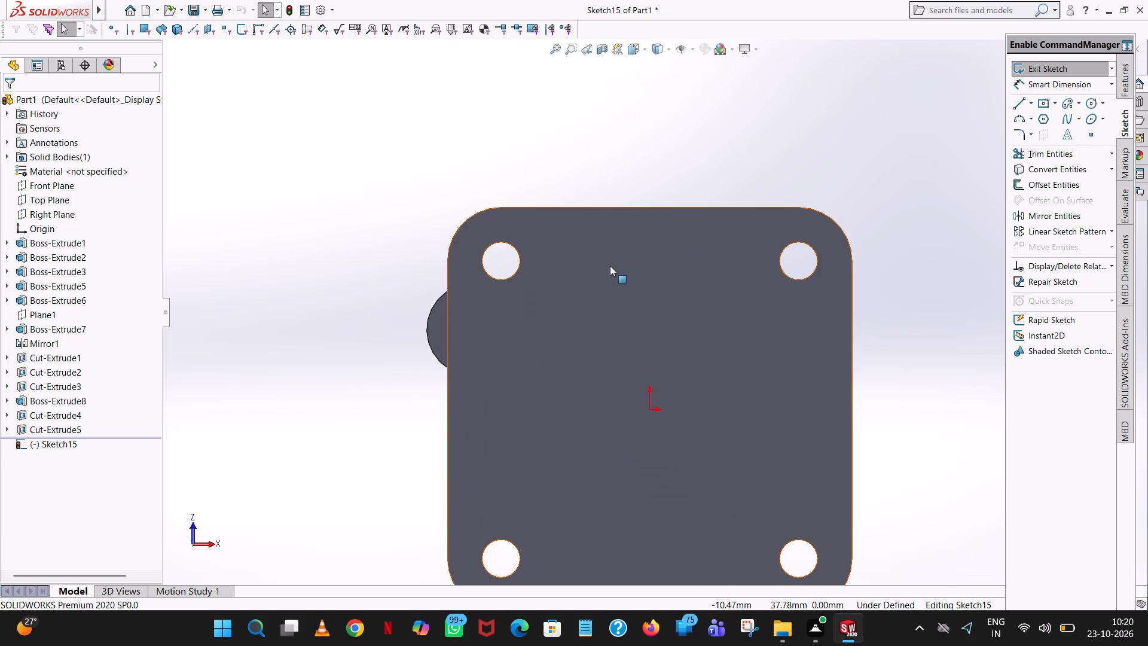
{"action": "middle_click_drag", "start_coordinate": [647, 179], "coordinate": [698, 505]}
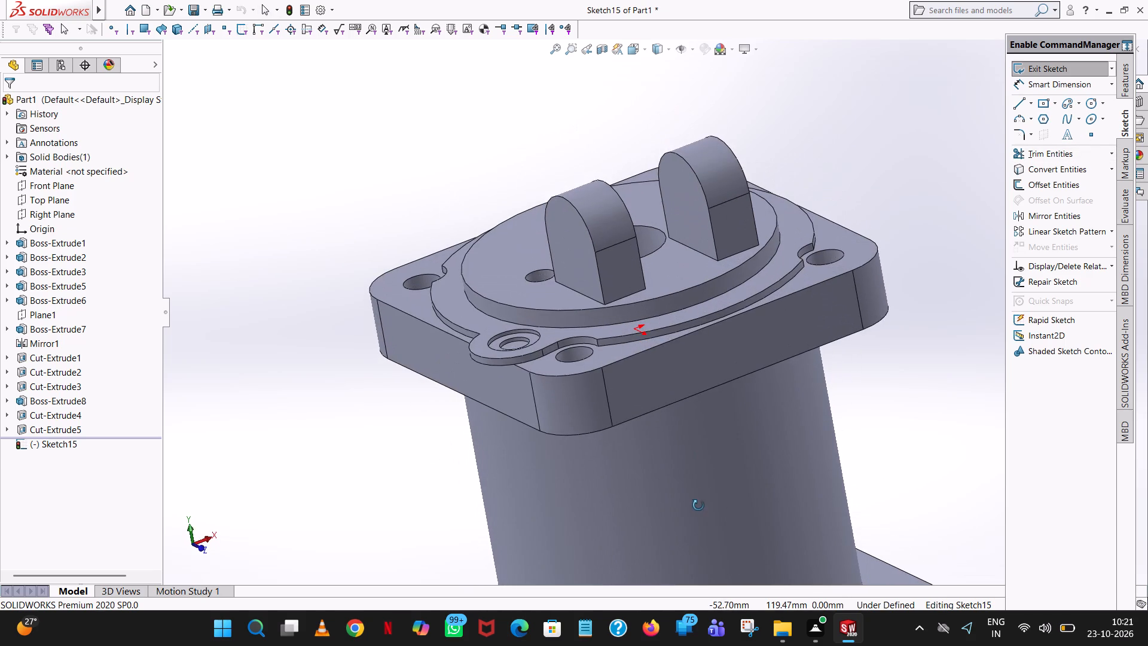
{"action": "middle_click_drag", "start_coordinate": [698, 505], "coordinate": [637, 207]}
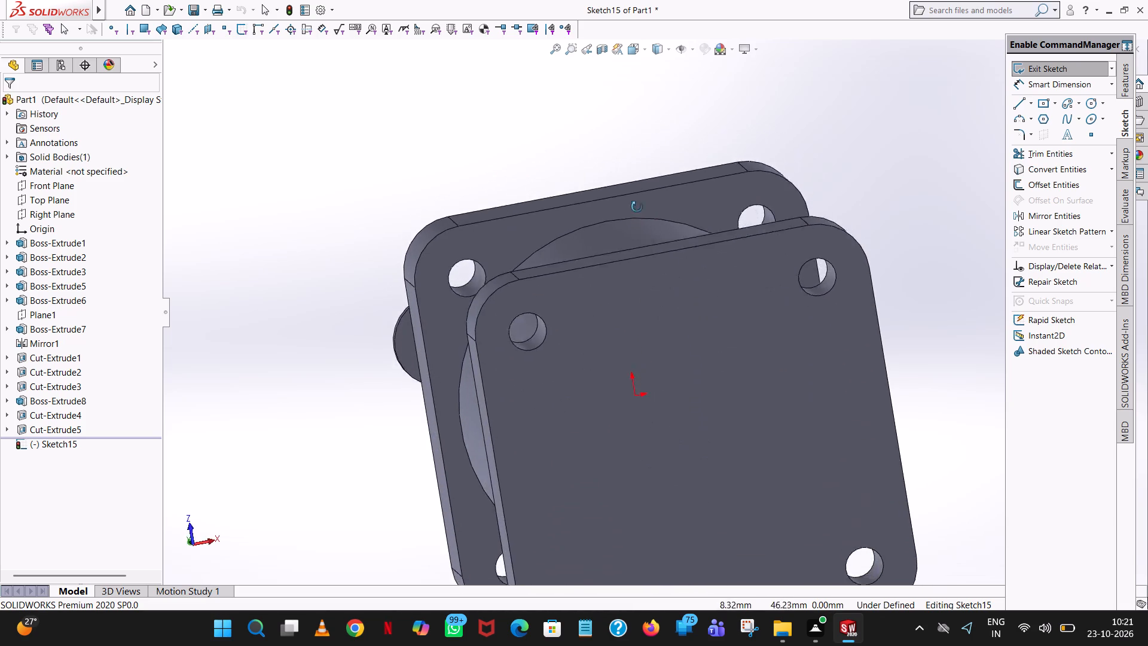
{"action": "middle_click_drag", "start_coordinate": [637, 207], "coordinate": [620, 198]}
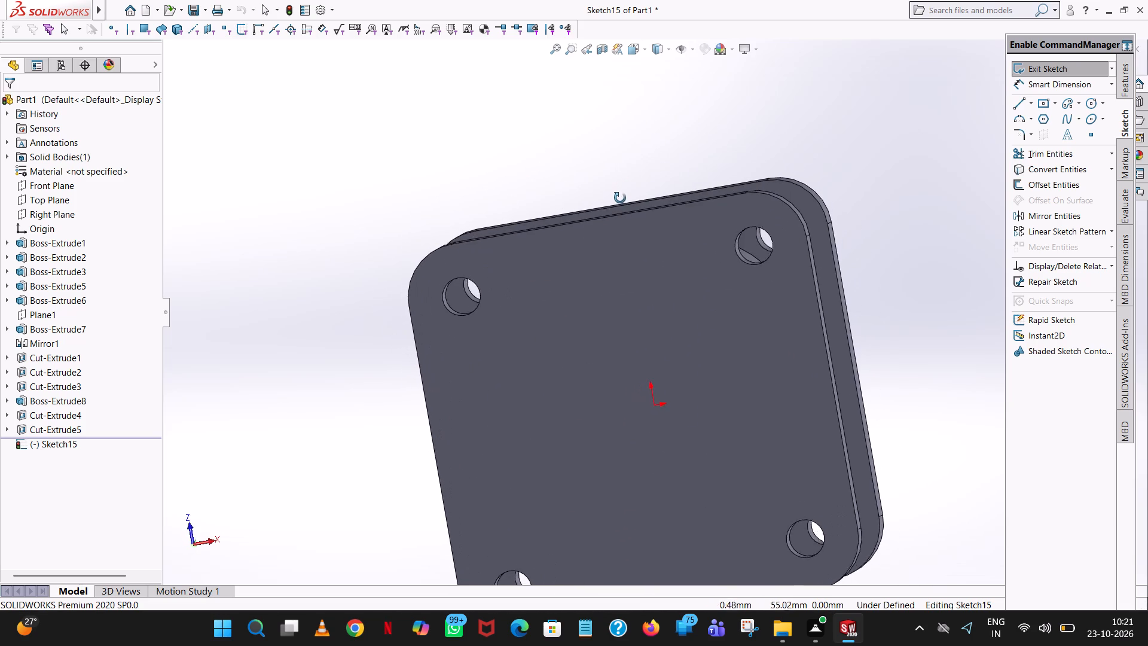
{"action": "middle_click_drag", "start_coordinate": [620, 198], "coordinate": [622, 199]}
{"action": "left_click", "coordinate": [642, 50]}
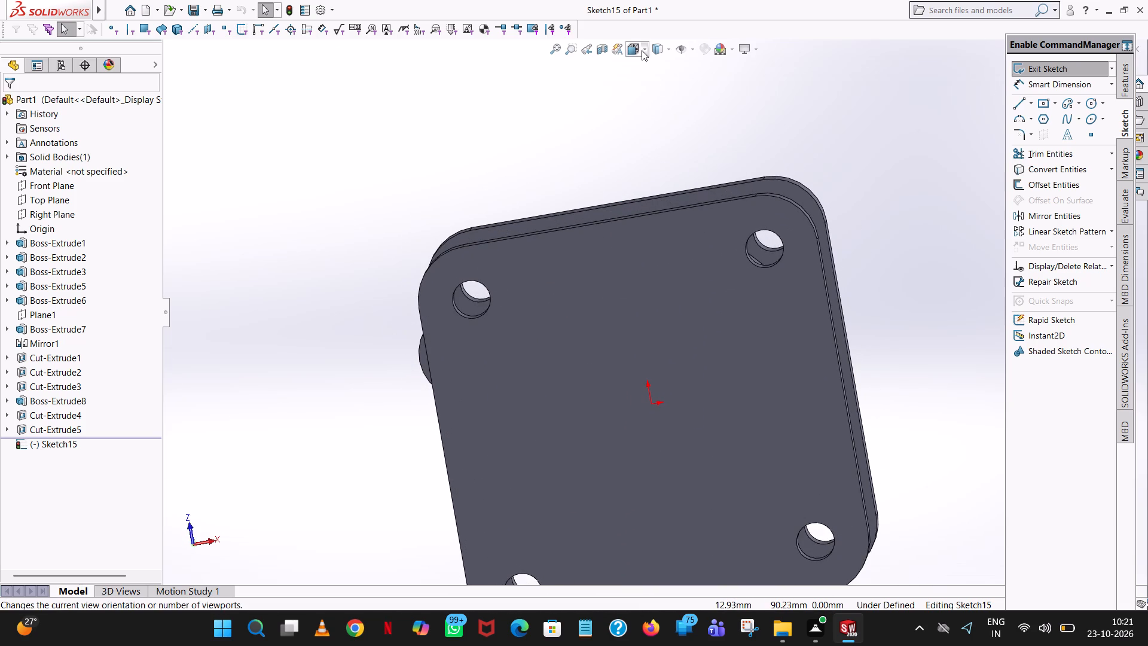
{"action": "left_click", "coordinate": [702, 121]}
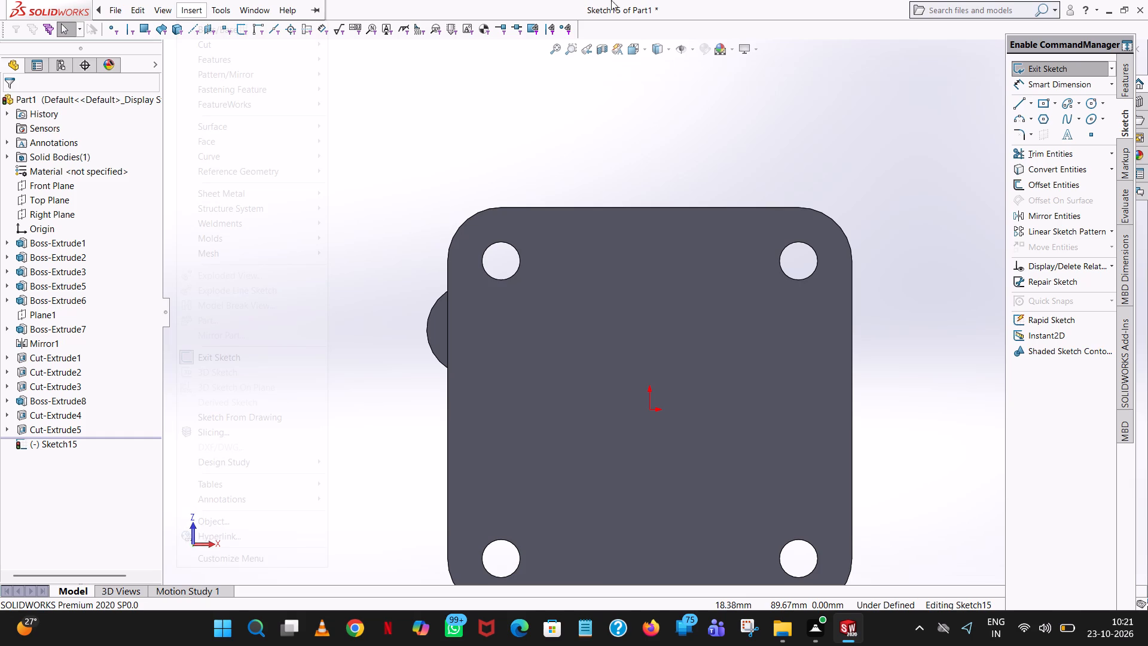
{"action": "left_click", "coordinate": [622, 100]}
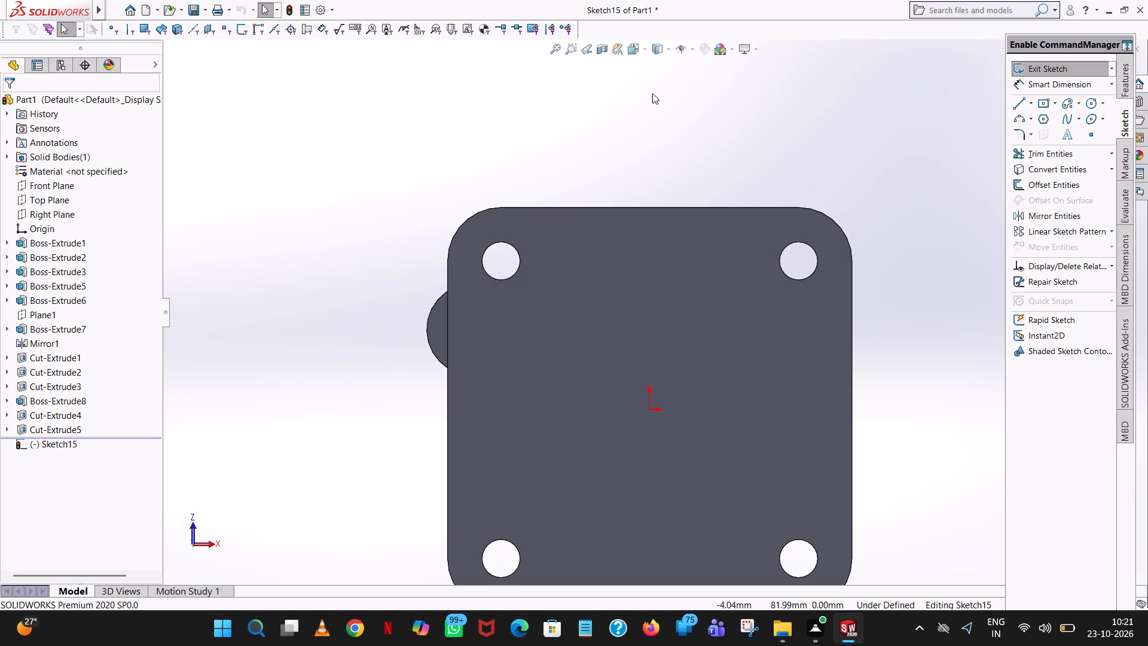
Draw a 55 mm line from the origin towards the side lug, at about 156°.
{"action": "left_click", "coordinate": [1023, 103]}
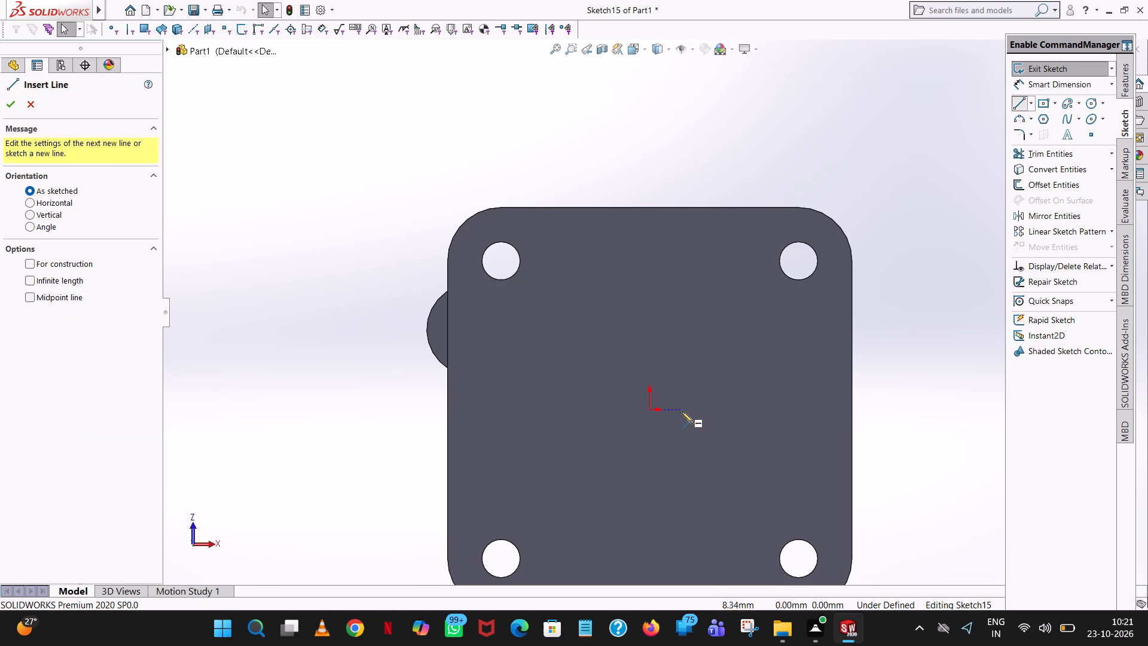
{"action": "left_click", "coordinate": [650, 412]}
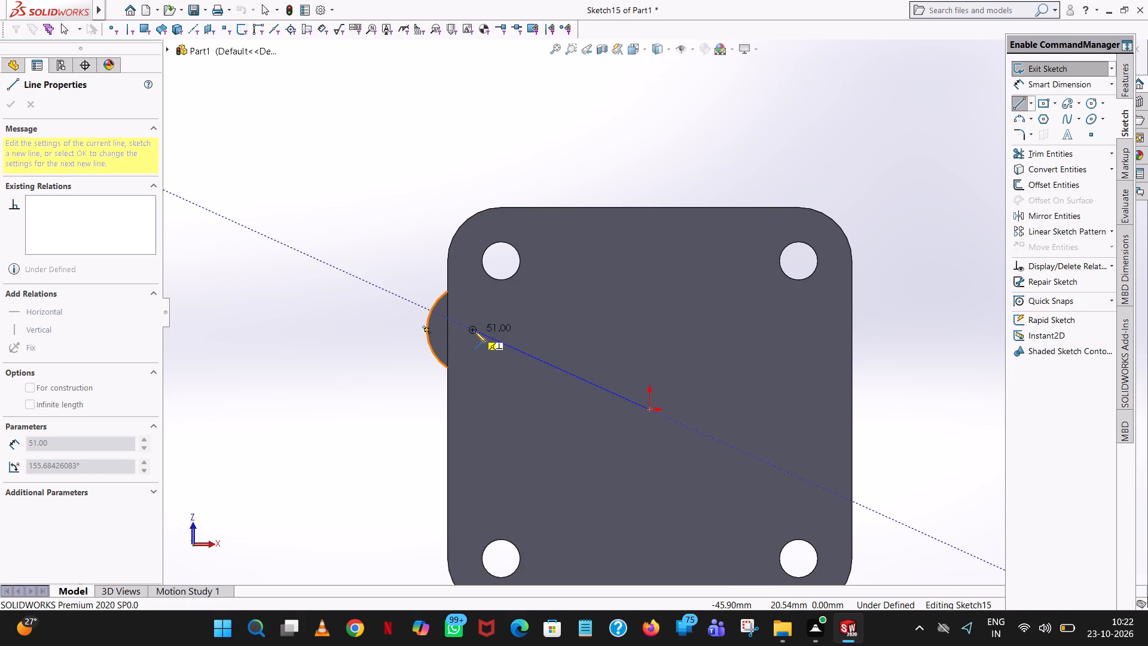
{"action": "left_click", "coordinate": [462, 325]}
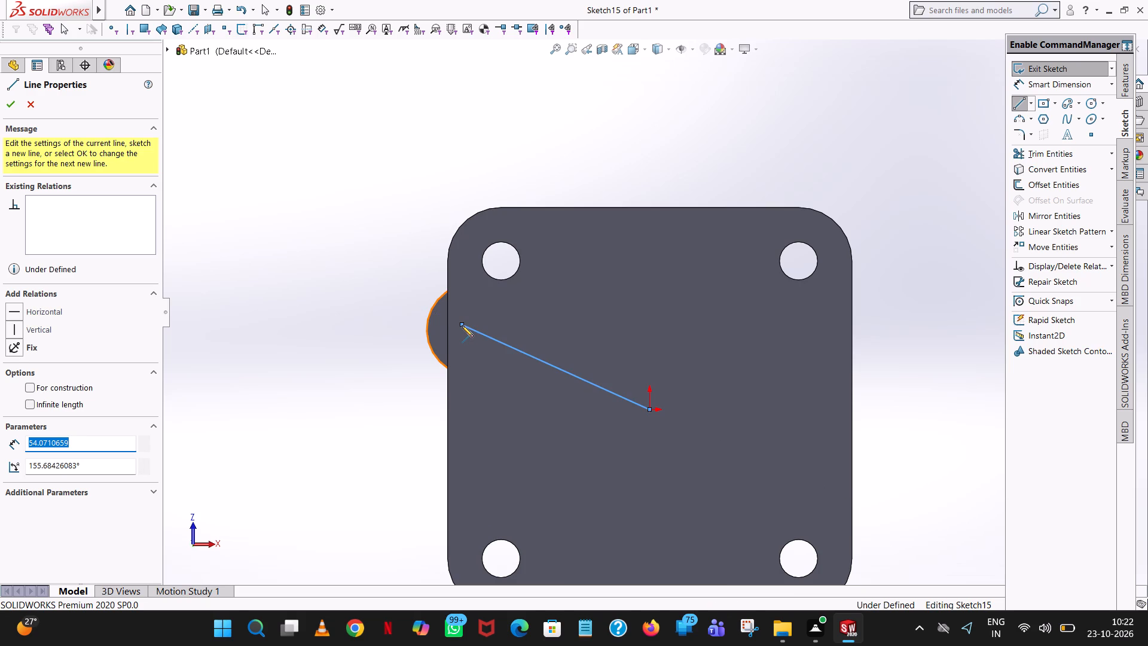
{"action": "type", "text": "55"}
{"action": "key", "text": "Return"}
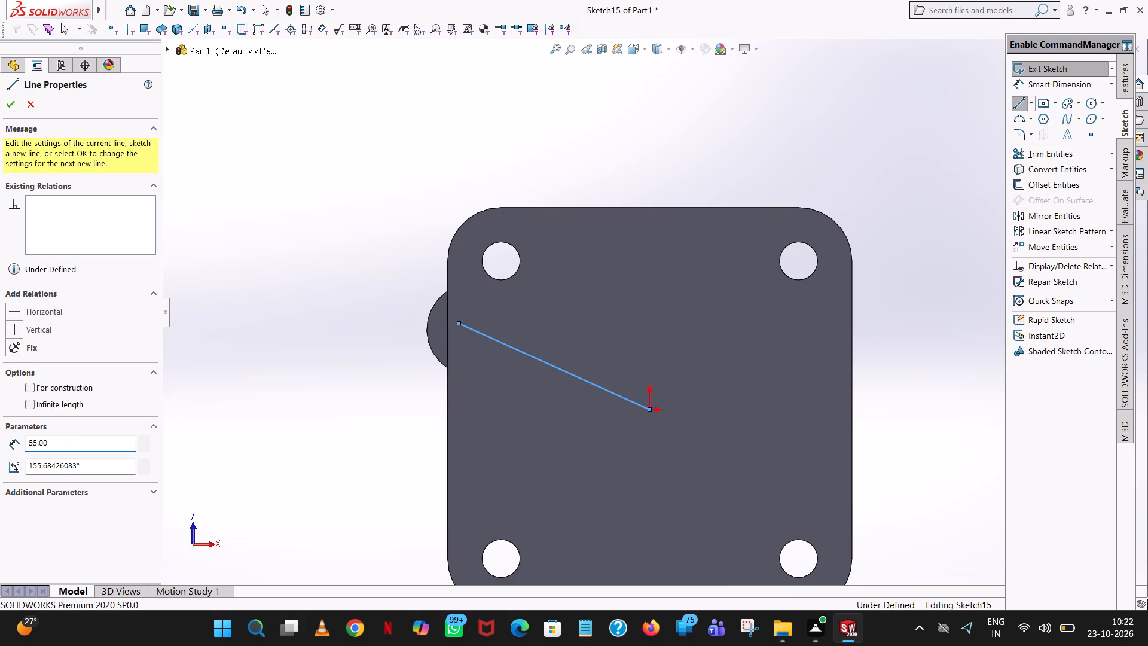
{"action": "right_click", "coordinate": [462, 325]}
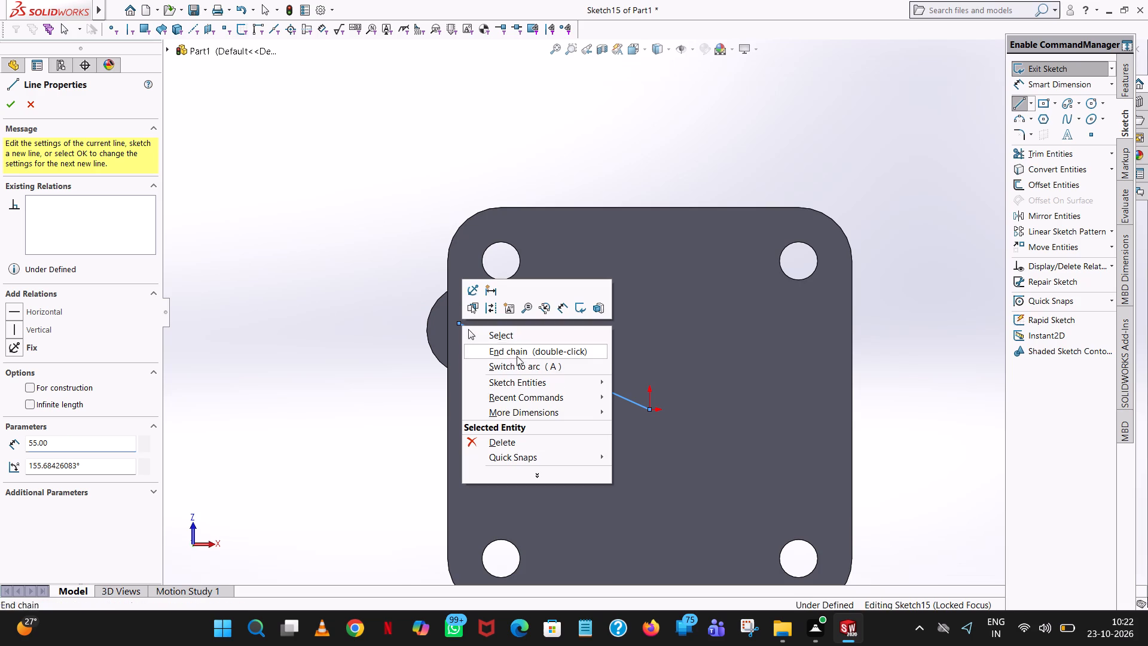
{"action": "left_click", "coordinate": [529, 337]}
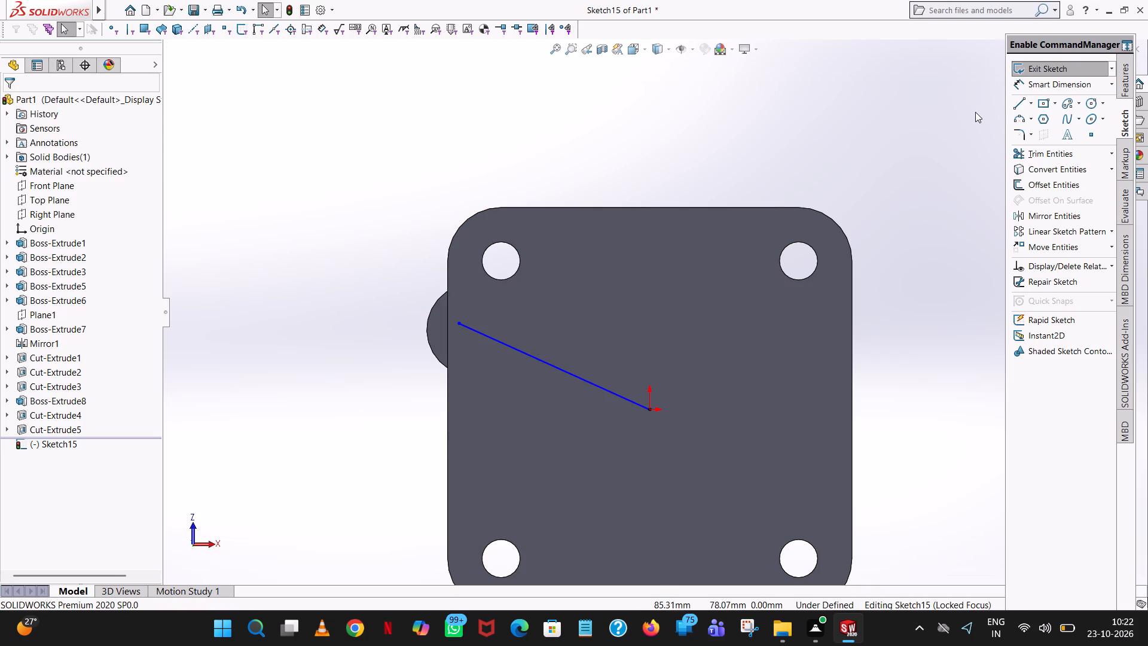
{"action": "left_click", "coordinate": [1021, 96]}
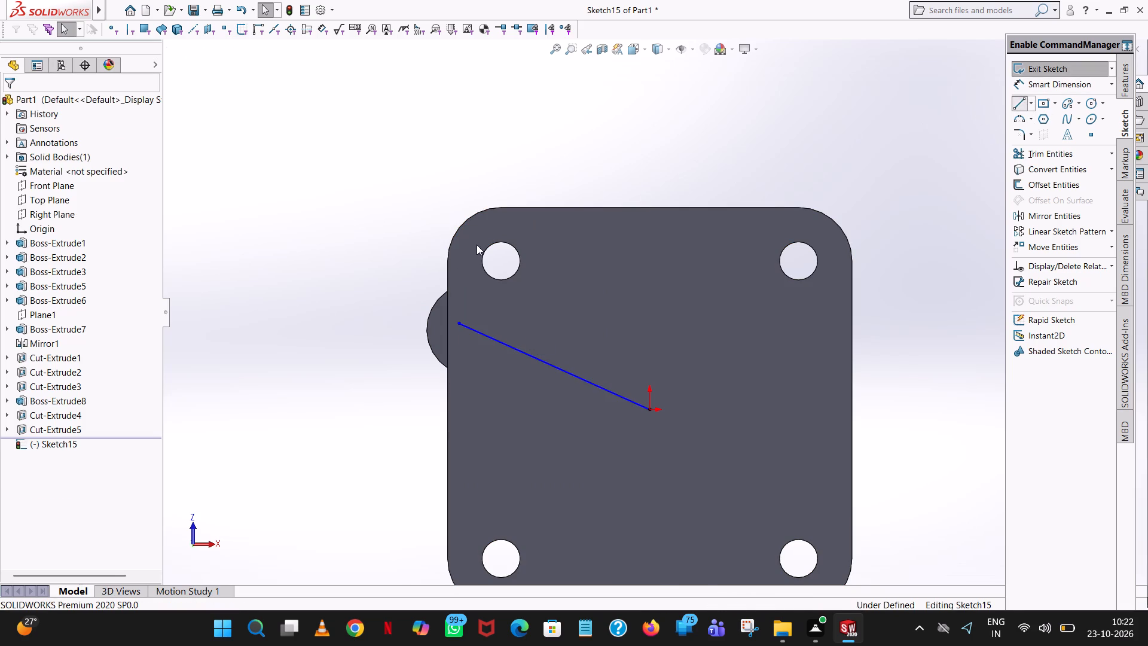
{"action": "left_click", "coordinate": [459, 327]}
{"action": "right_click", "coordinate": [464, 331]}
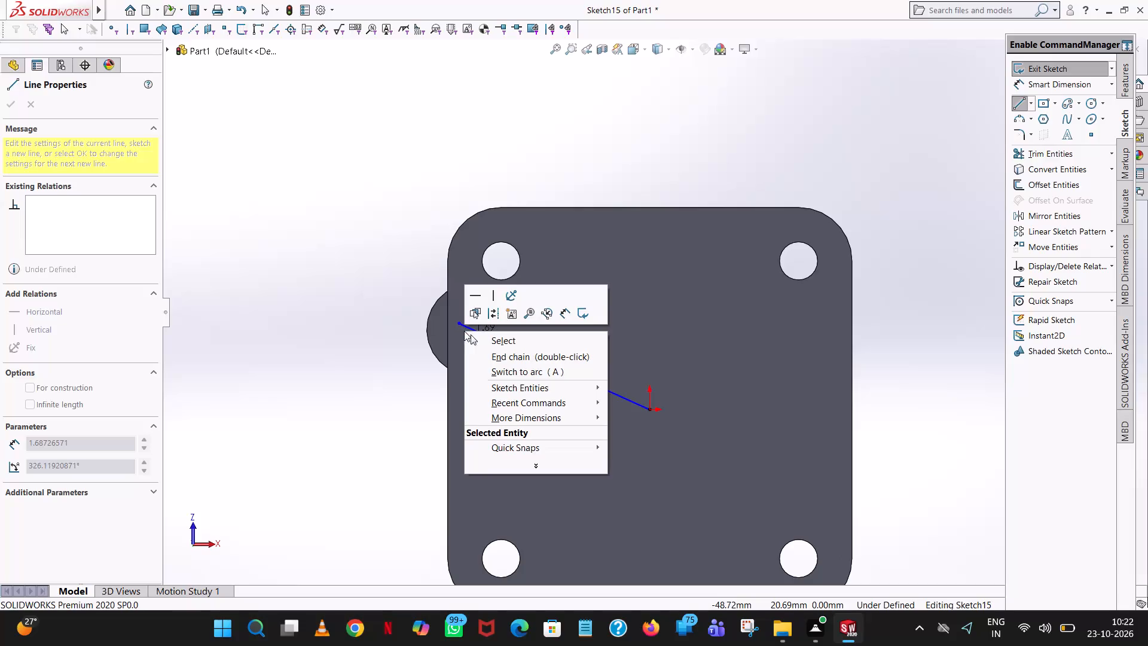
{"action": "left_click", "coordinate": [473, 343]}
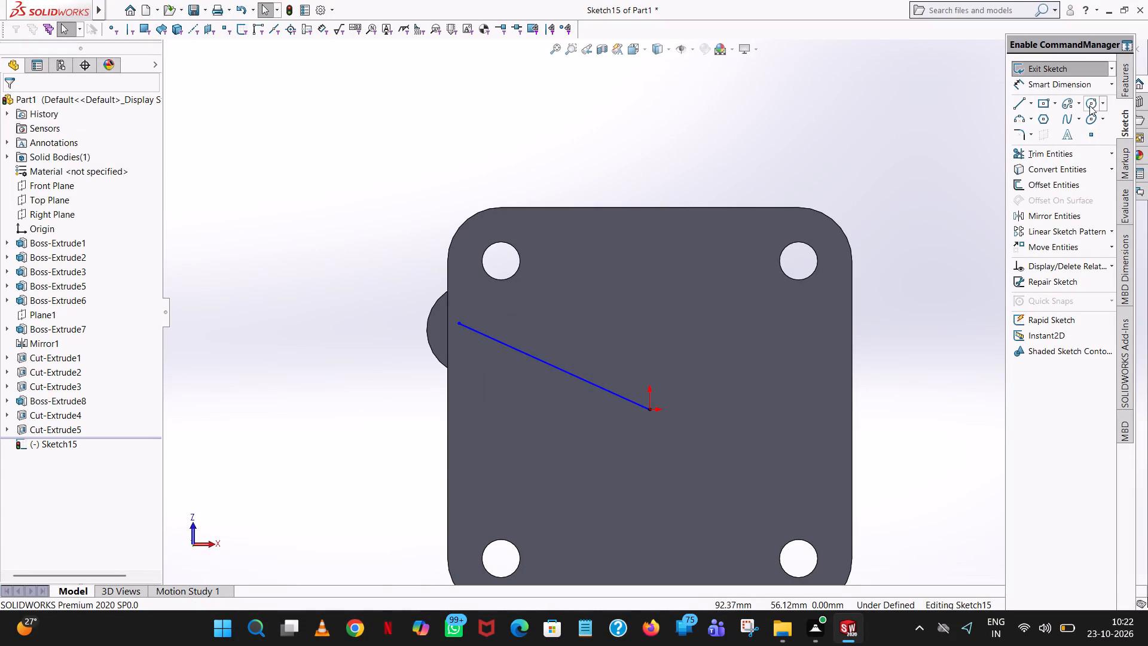
Draw a 9 mm radius circle centred on the outer end of the 55 mm line.
{"action": "left_click", "coordinate": [1089, 105]}
{"action": "left_click", "coordinate": [461, 324]}
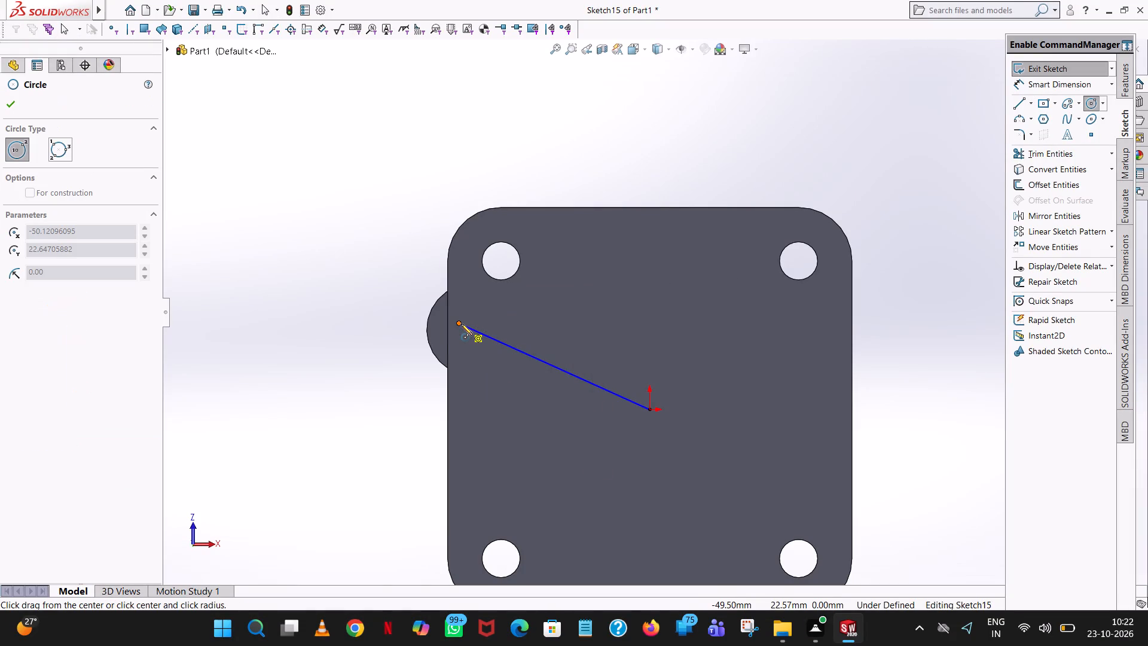
{"action": "left_click", "coordinate": [403, 331]}
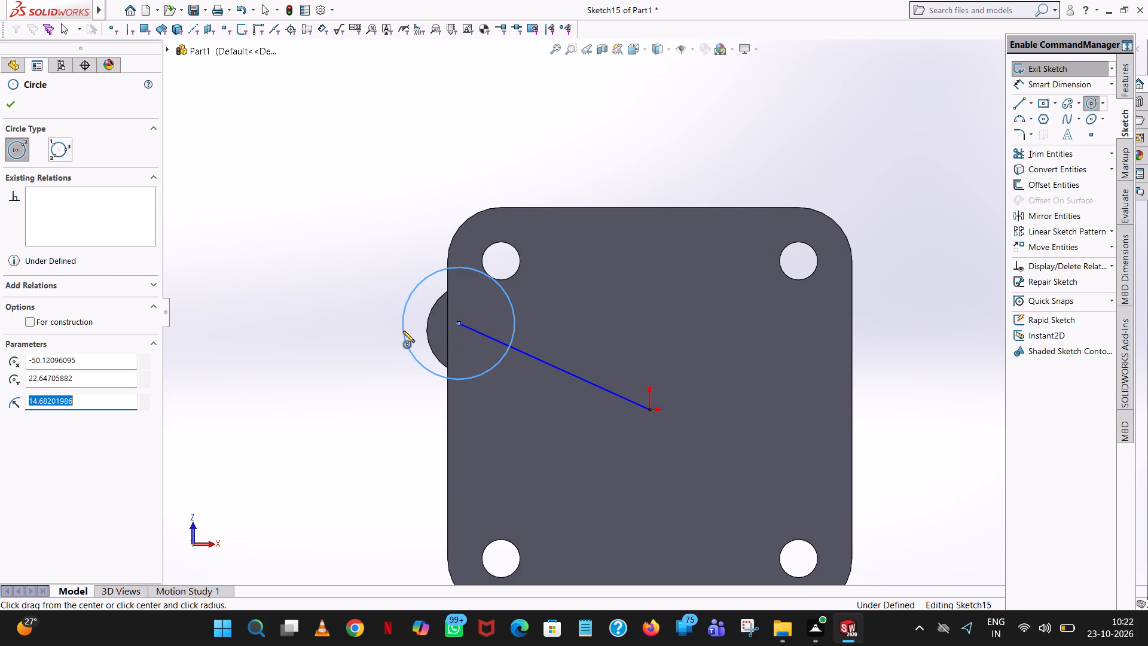
{"action": "key", "text": "9"}
{"action": "key", "text": "Return"}
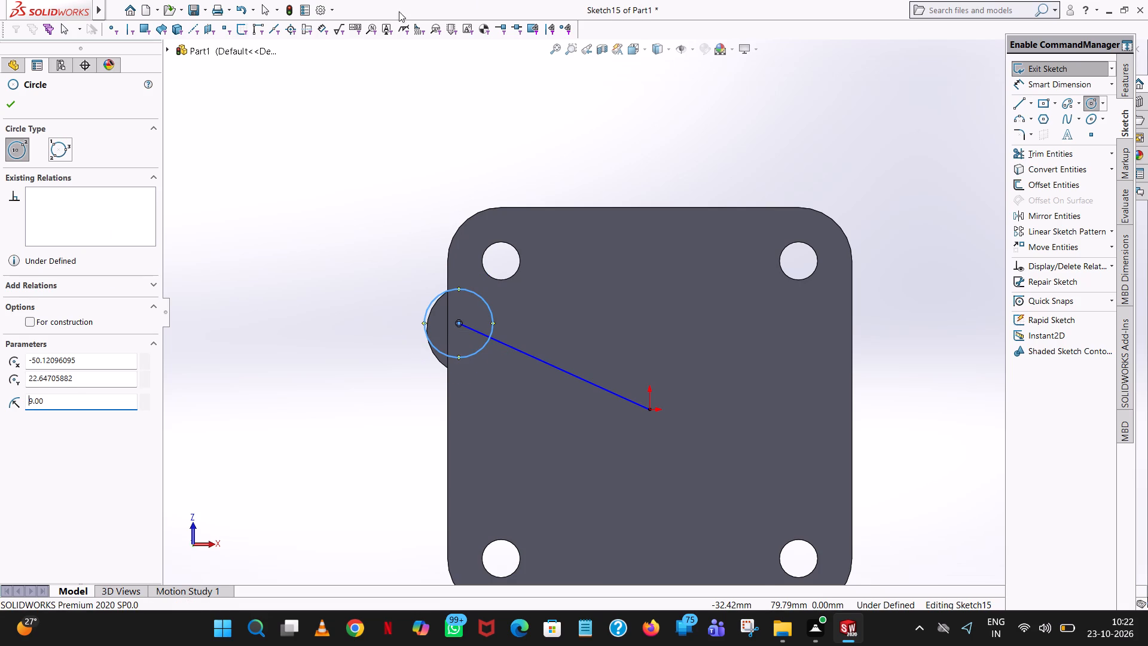
{"action": "left_click", "coordinate": [4, 100]}
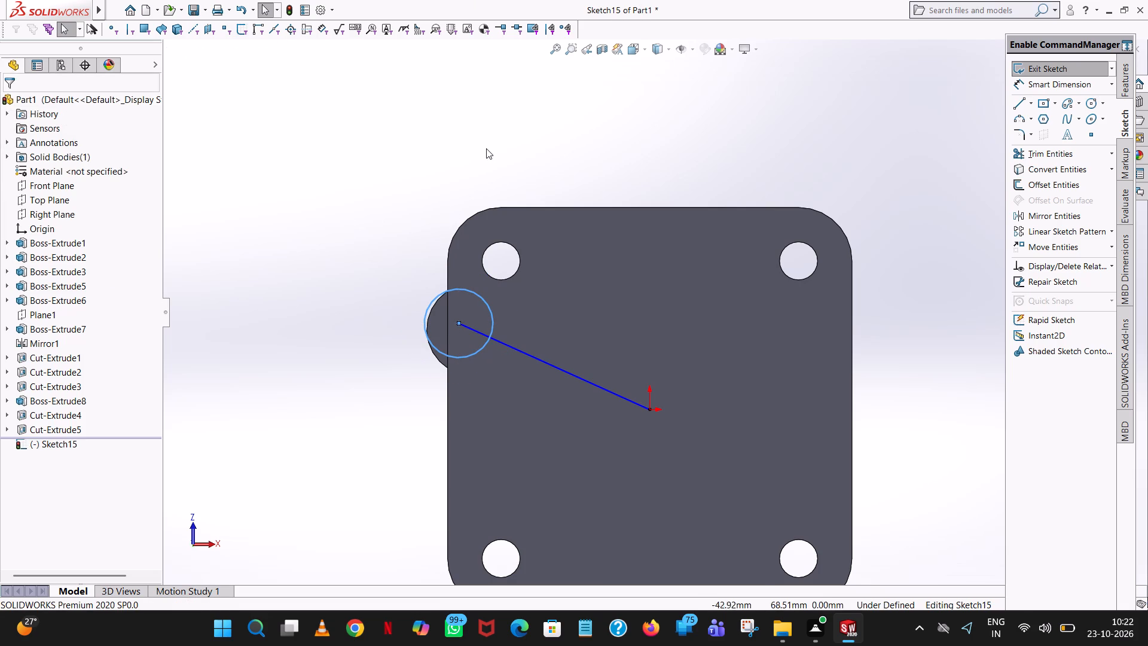
{"action": "left_click", "coordinate": [488, 148]}
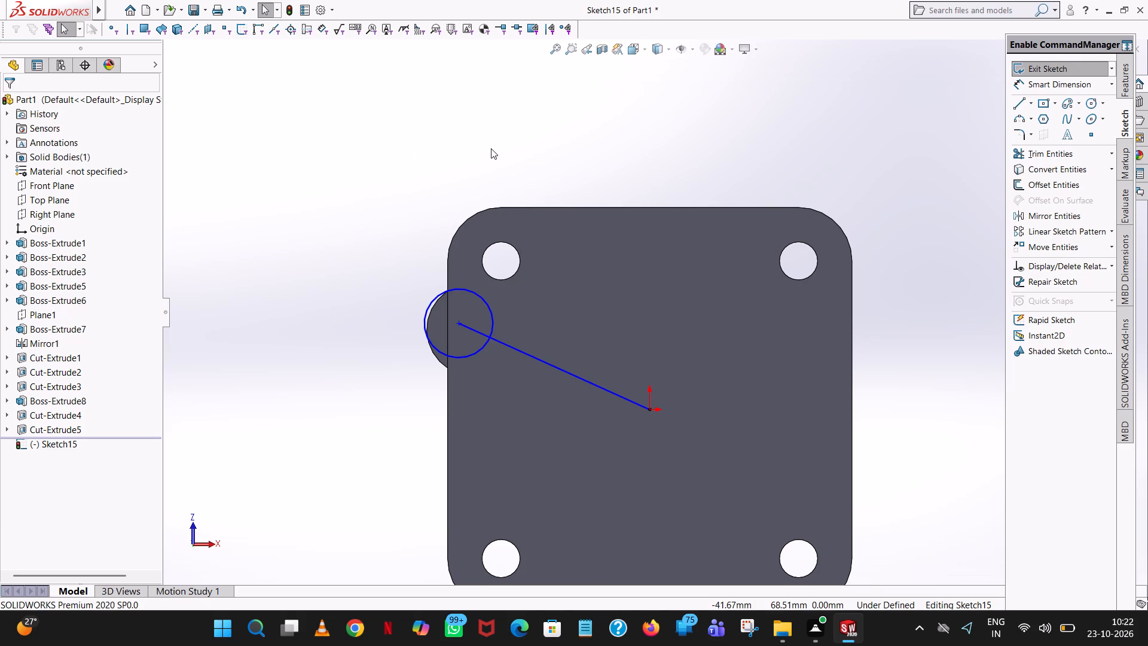
Draw a circle of 94/2 mm radius centred on the origin.
{"action": "scroll", "coordinate": [749, 0], "scroll_direction": "up", "scroll_amount": 1}
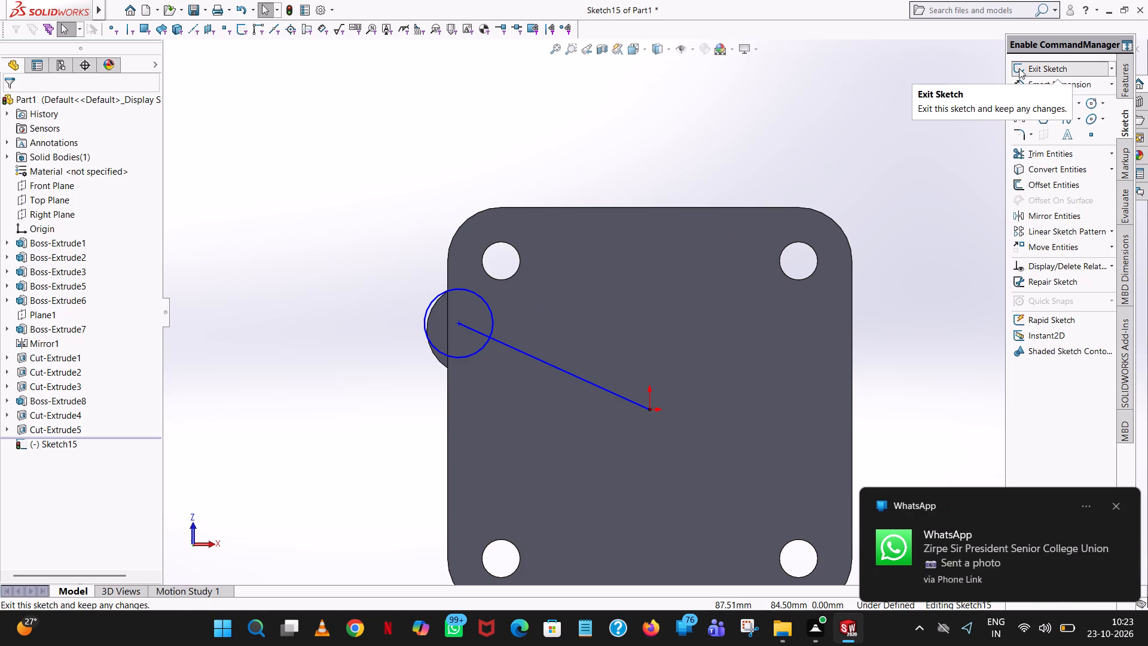
{"action": "left_click", "coordinate": [1092, 104]}
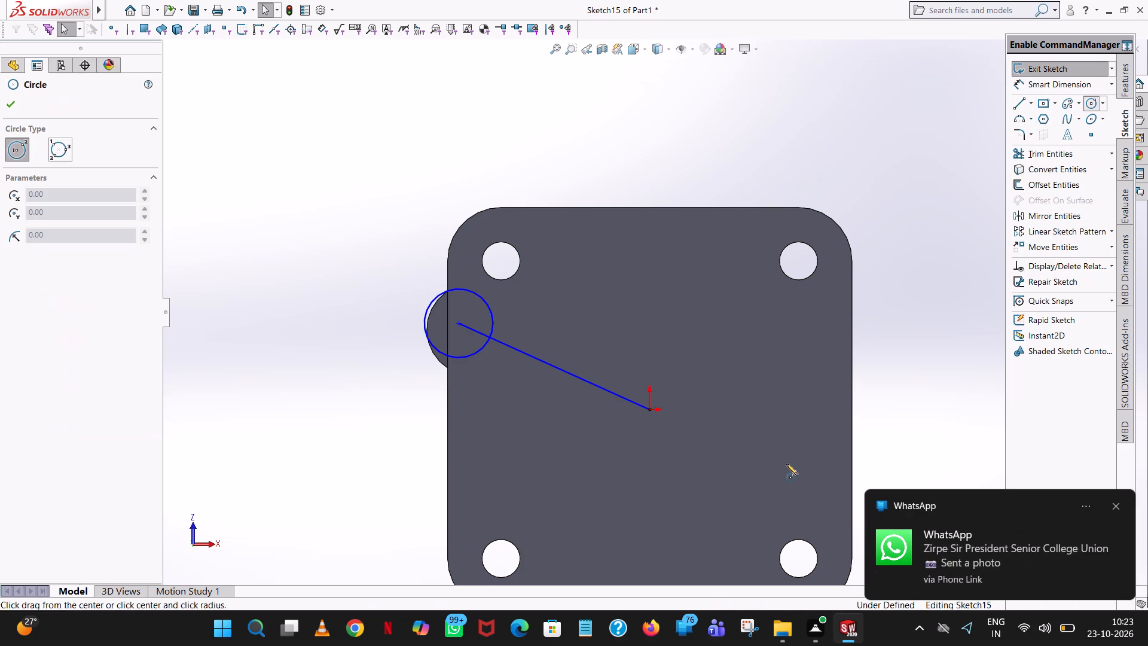
{"action": "left_click", "coordinate": [648, 410]}
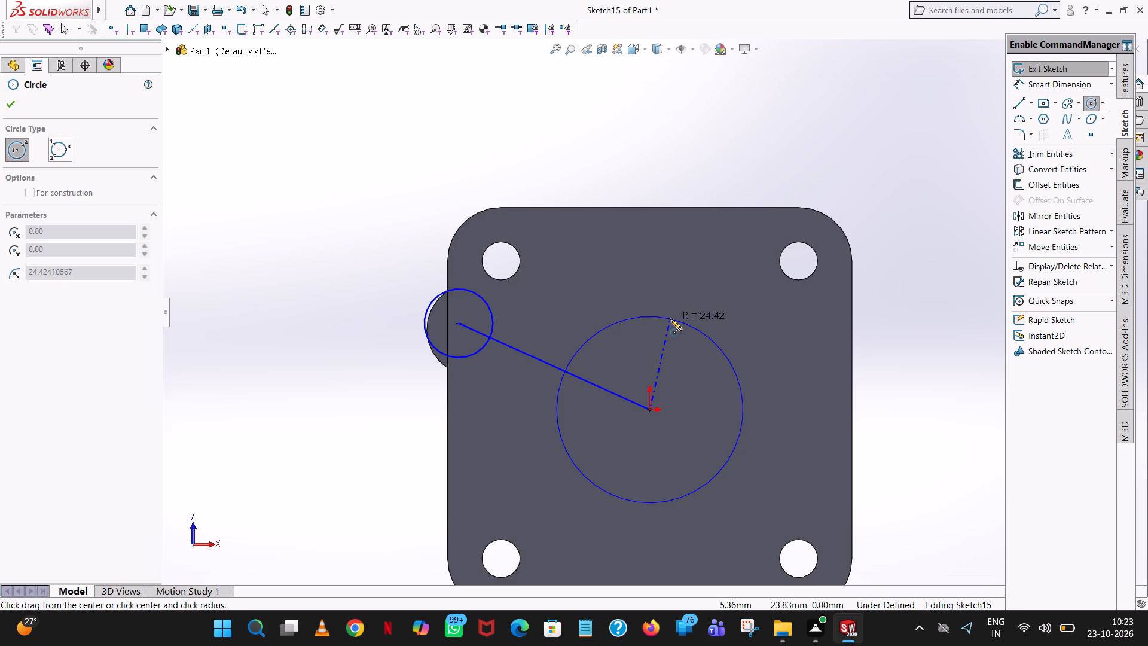
{"action": "left_click", "coordinate": [670, 319]}
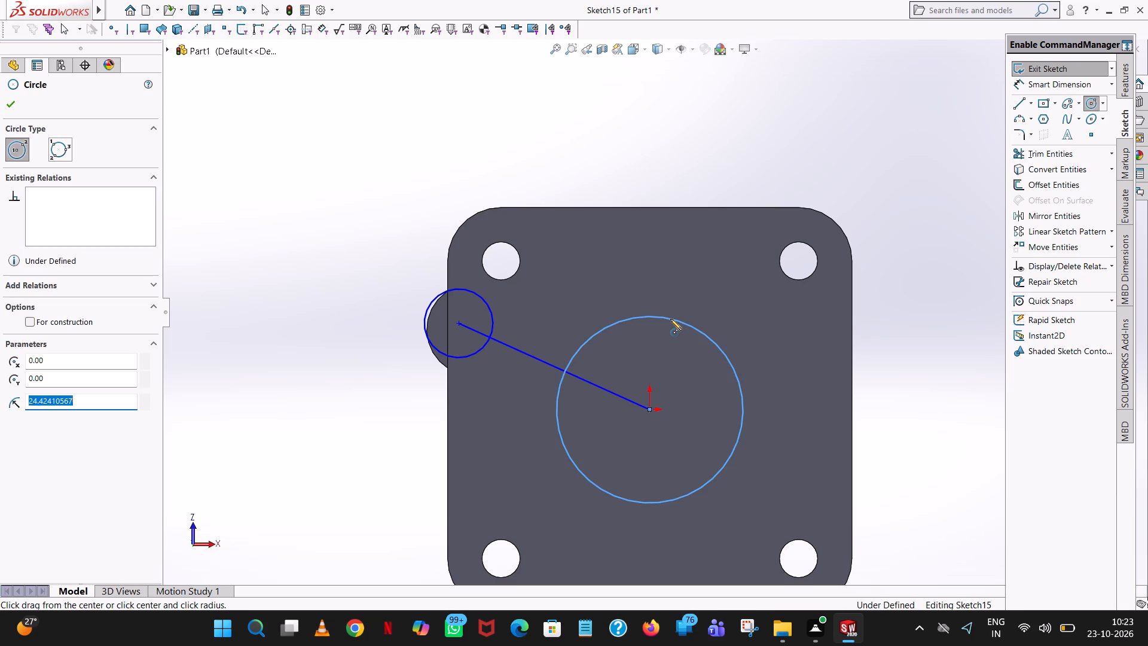
{"action": "key", "text": "9"}
{"action": "key", "text": "4"}
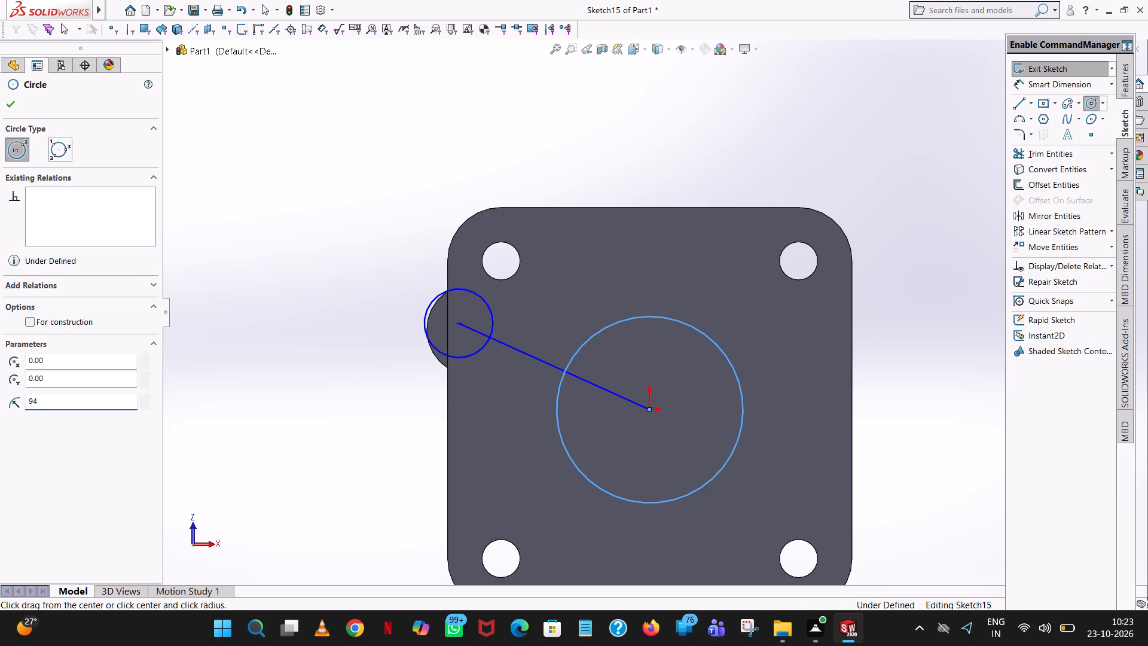
{"action": "key", "text": "slash"}
{"action": "key", "text": "2"}
{"action": "key", "text": "Return"}
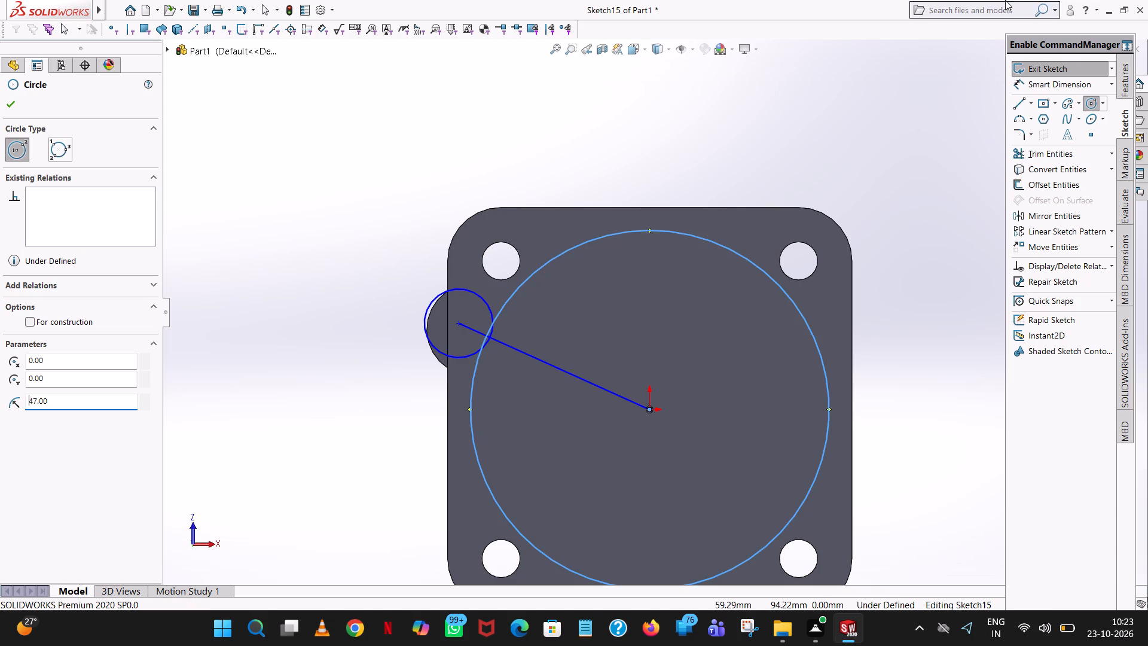
{"action": "left_click", "coordinate": [8, 102]}
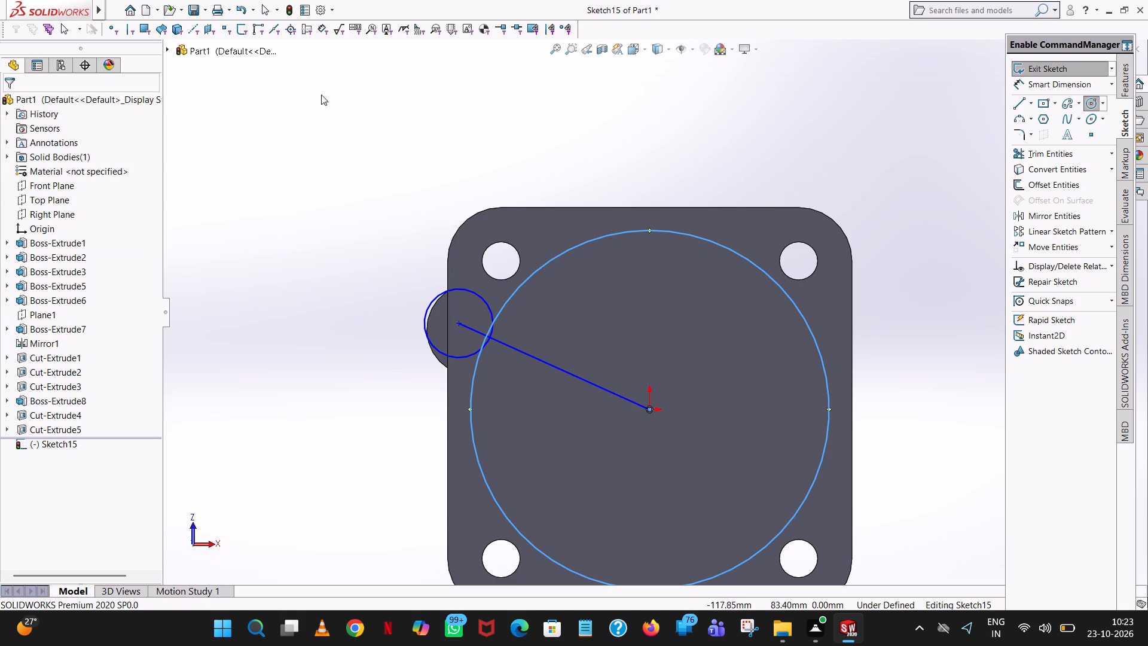
{"action": "left_click", "coordinate": [532, 118]}
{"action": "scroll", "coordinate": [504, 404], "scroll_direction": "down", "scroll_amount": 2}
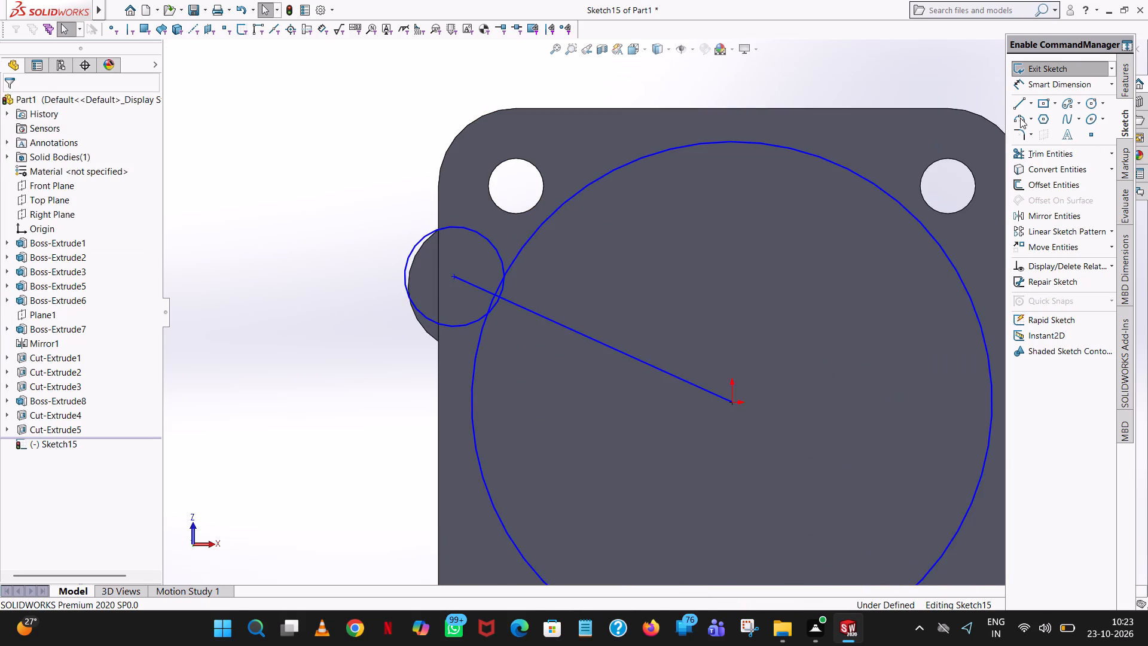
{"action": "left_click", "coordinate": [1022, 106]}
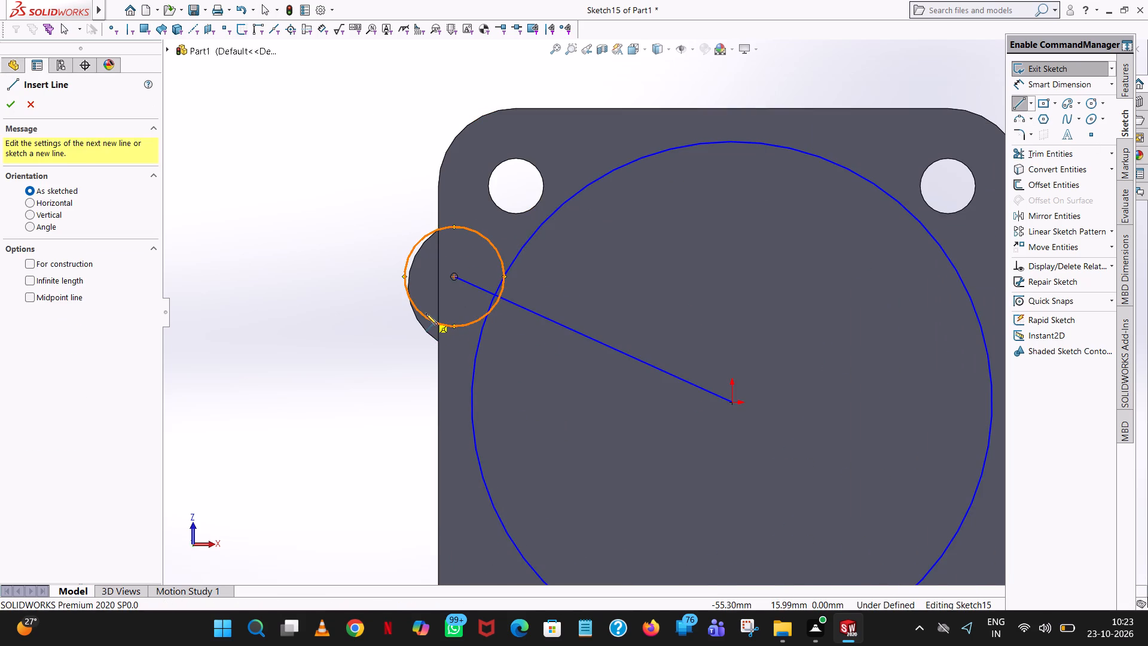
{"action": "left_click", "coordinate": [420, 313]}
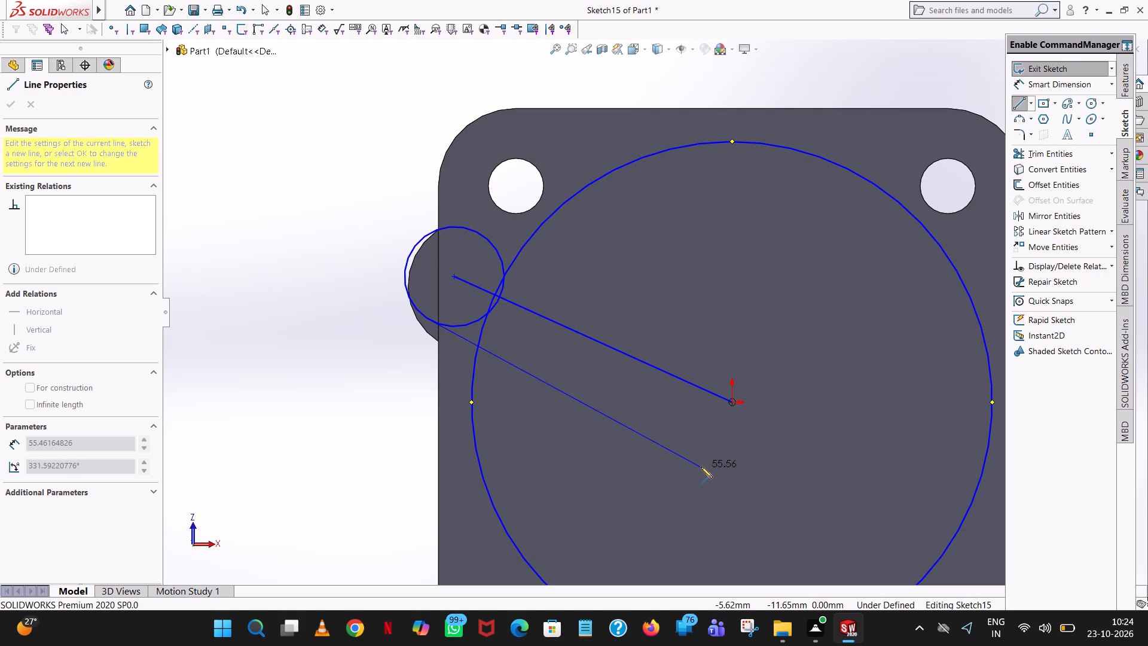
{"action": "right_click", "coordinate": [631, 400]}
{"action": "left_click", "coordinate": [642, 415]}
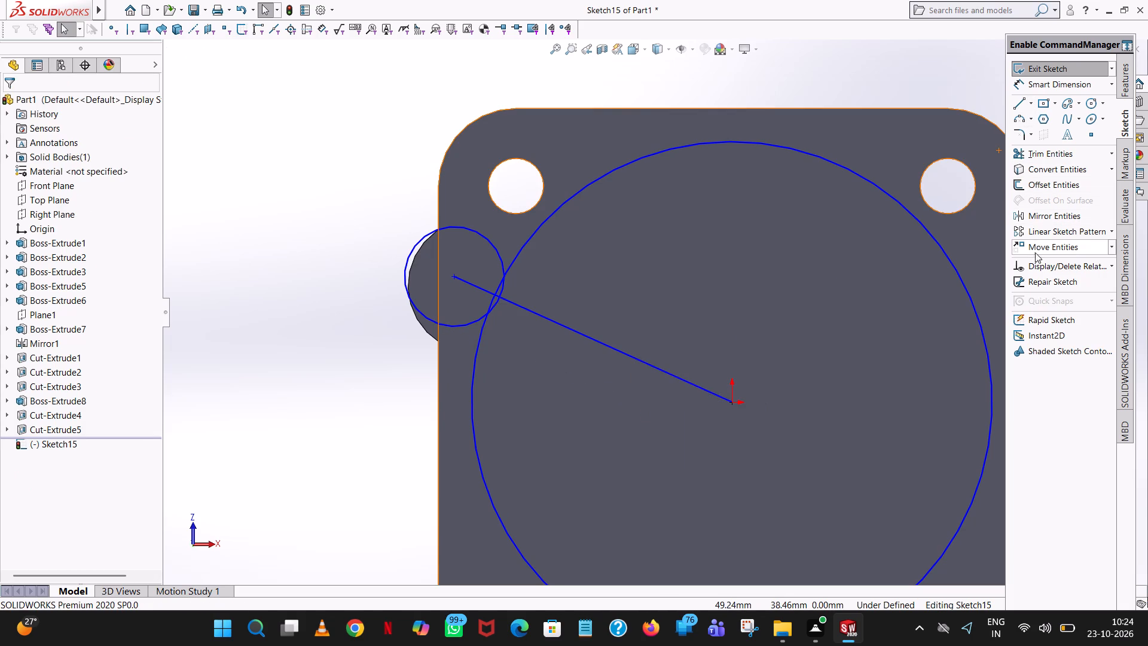
Offset the 55 mm line by 9 mm in both directions.
{"action": "left_click", "coordinate": [1051, 185]}
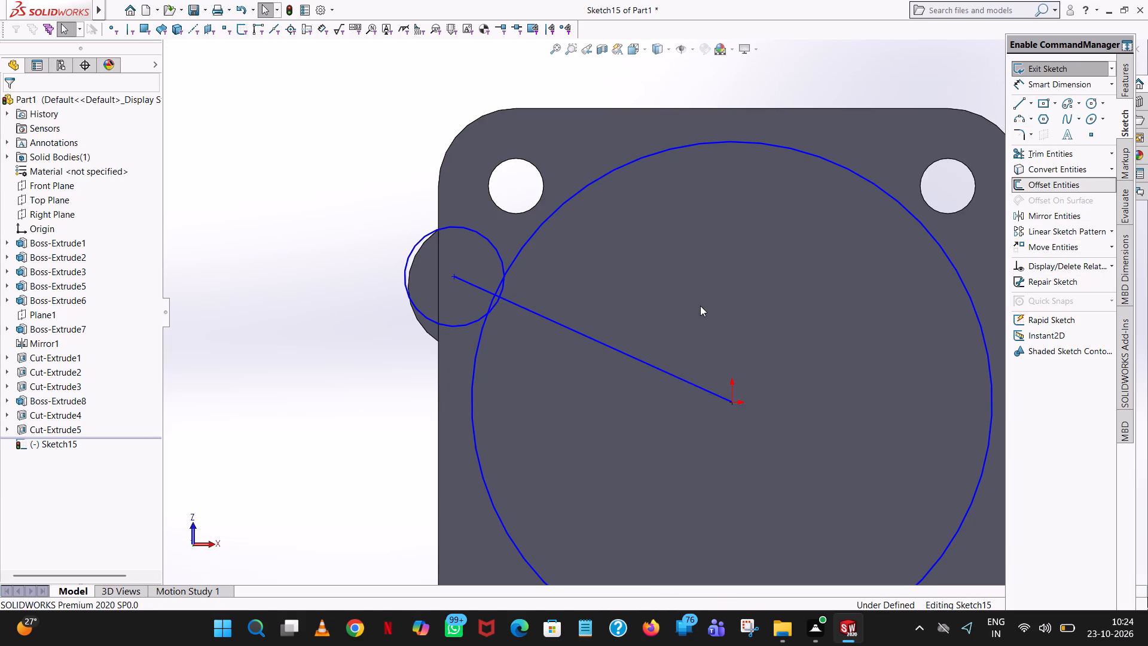
{"action": "left_click", "coordinate": [612, 347]}
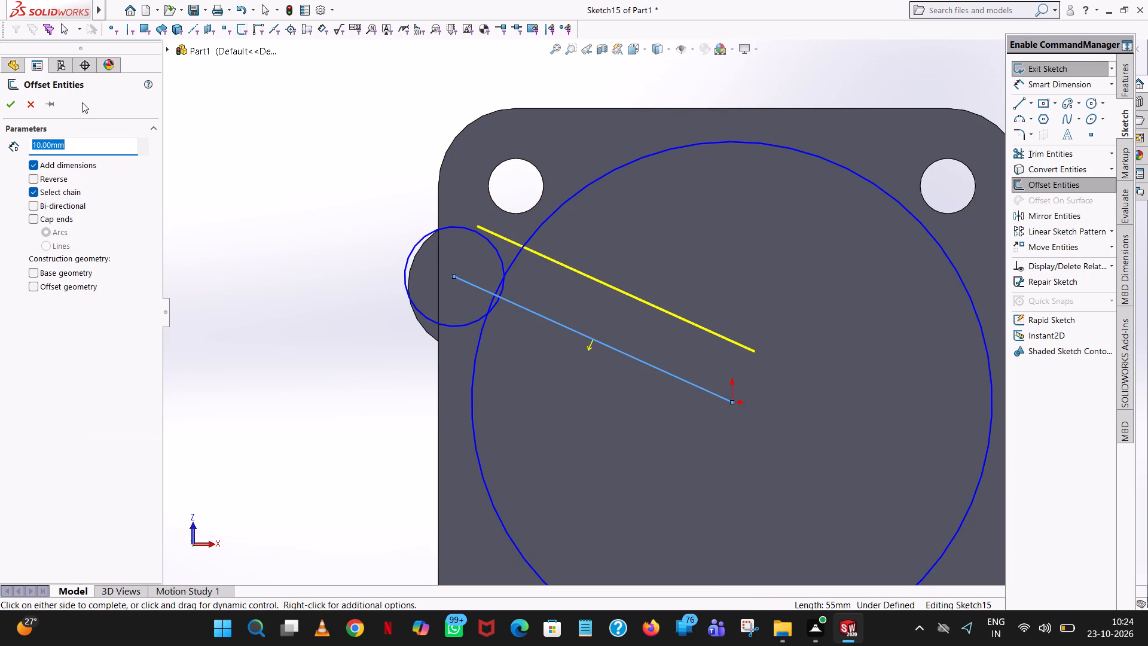
{"action": "key", "text": "9"}
{"action": "left_click", "coordinate": [35, 203]}
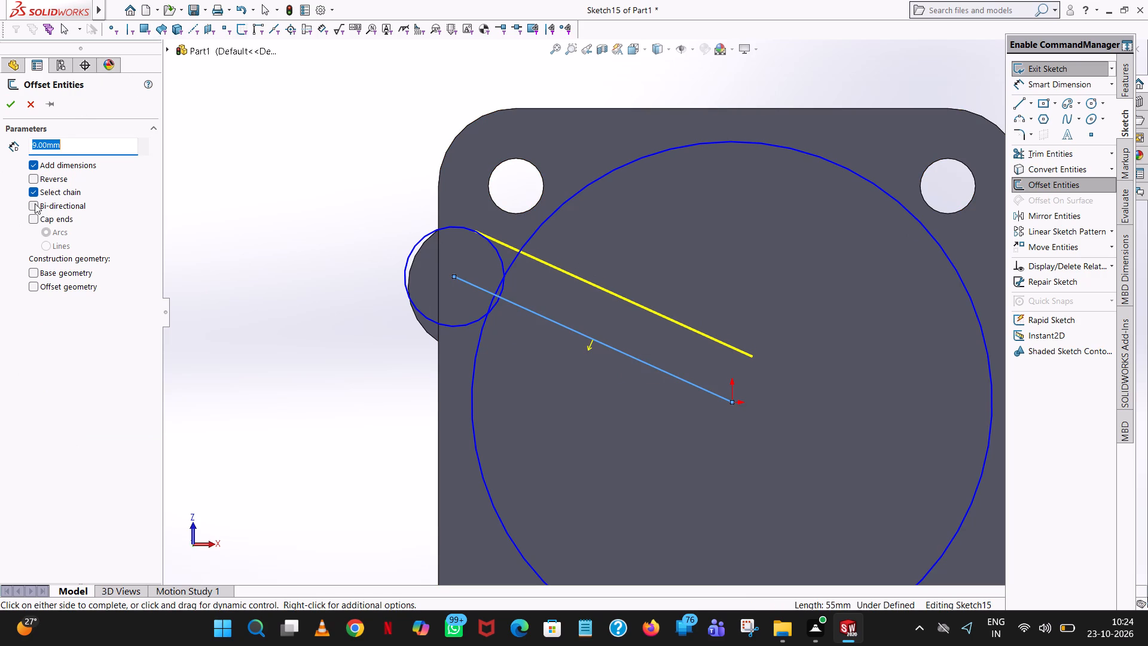
{"action": "left_click", "coordinate": [35, 203]}
{"action": "left_click", "coordinate": [14, 97]}
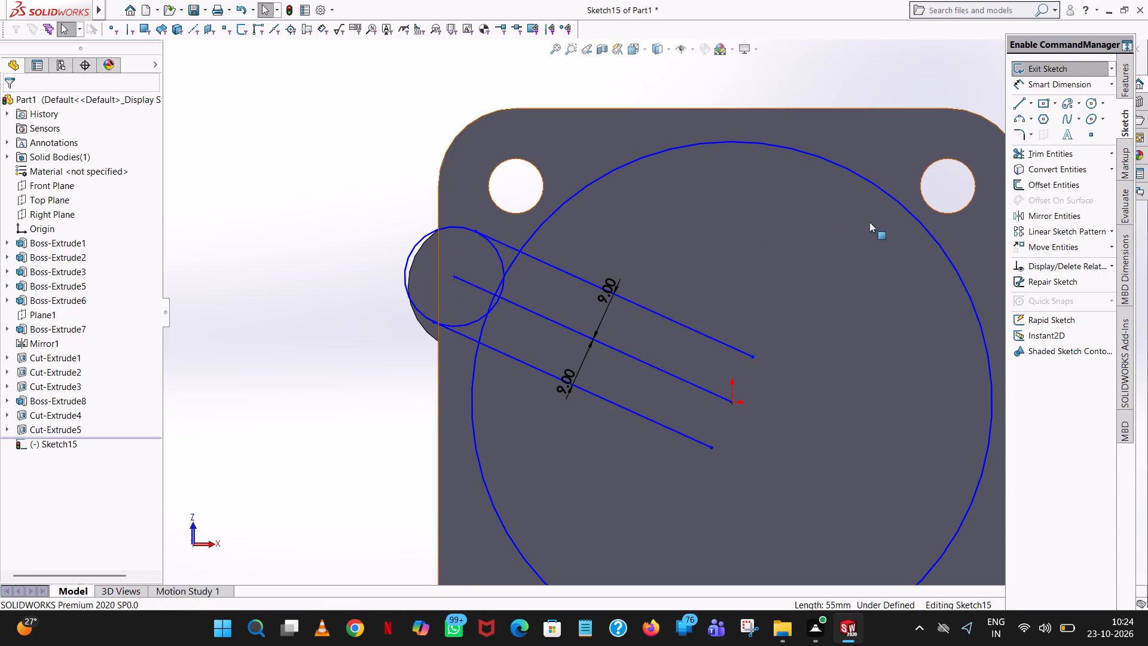
Trim the small circle's inner arcs between the two offset lines and the large circle.
{"action": "left_click", "coordinate": [1080, 156]}
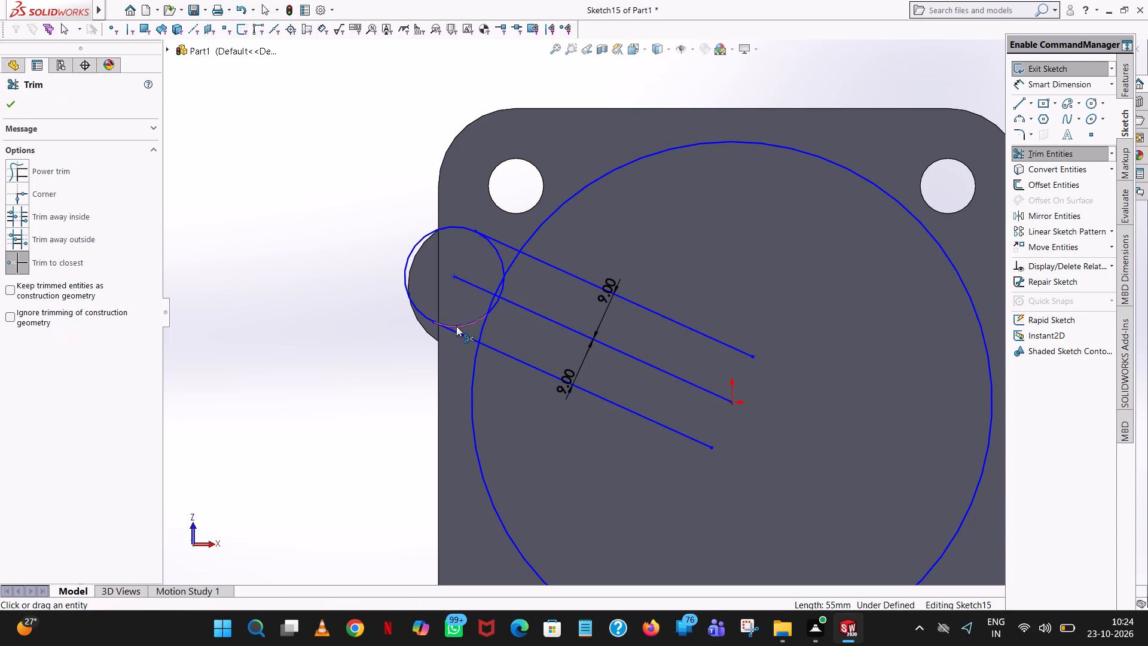
{"action": "left_click", "coordinate": [456, 326]}
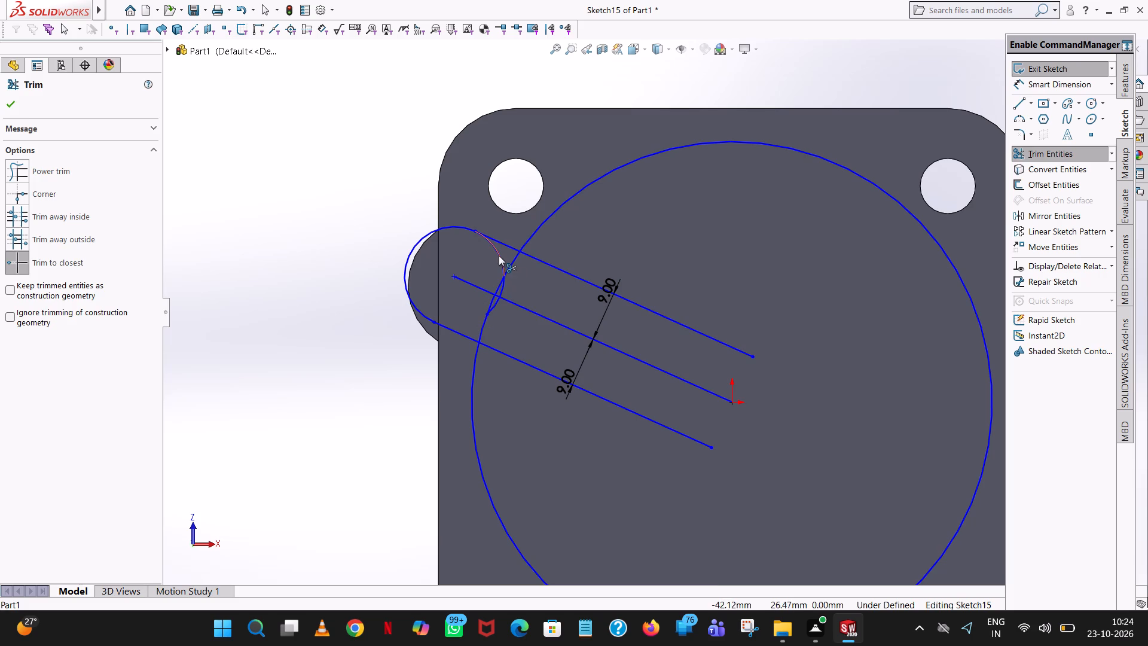
{"action": "left_click", "coordinate": [499, 255]}
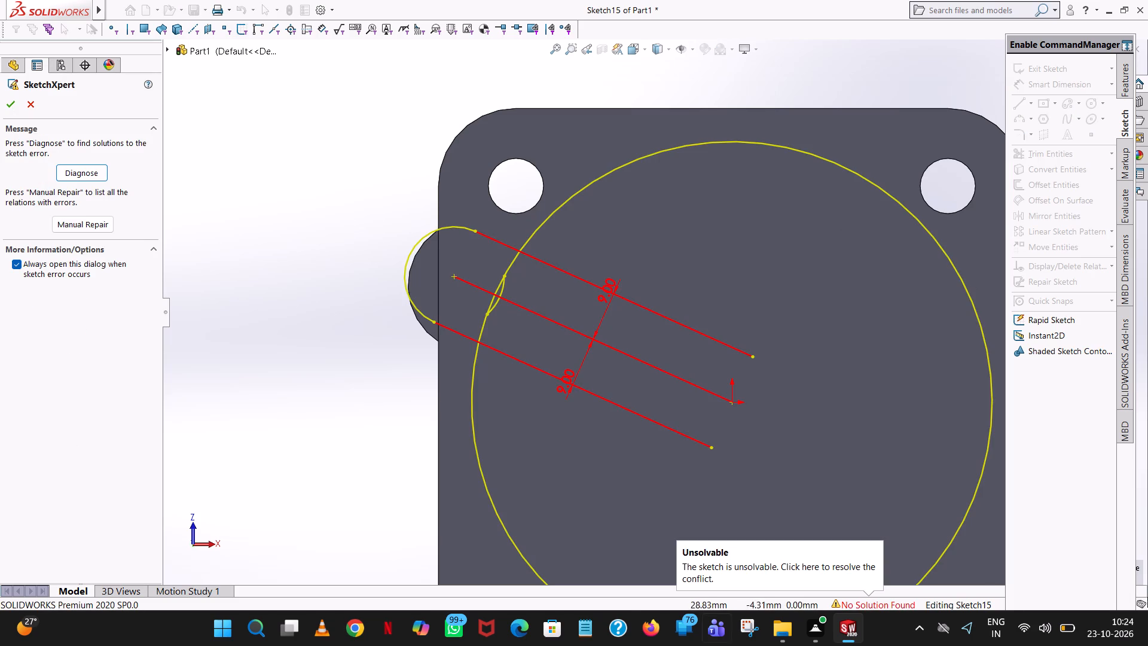
Repair the sketch manually in SketchXpert by deleting all the conflicting offset relations and dimensions.
{"action": "scroll", "coordinate": [694, 337], "scroll_direction": "up", "scroll_amount": 4}
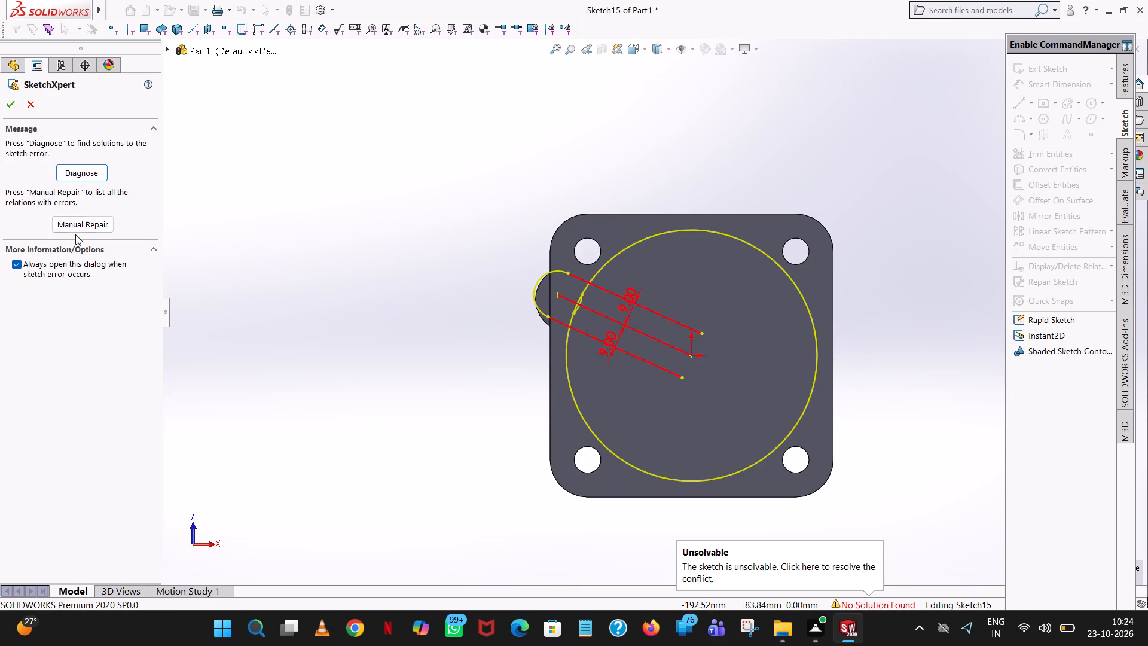
{"action": "left_click", "coordinate": [81, 218]}
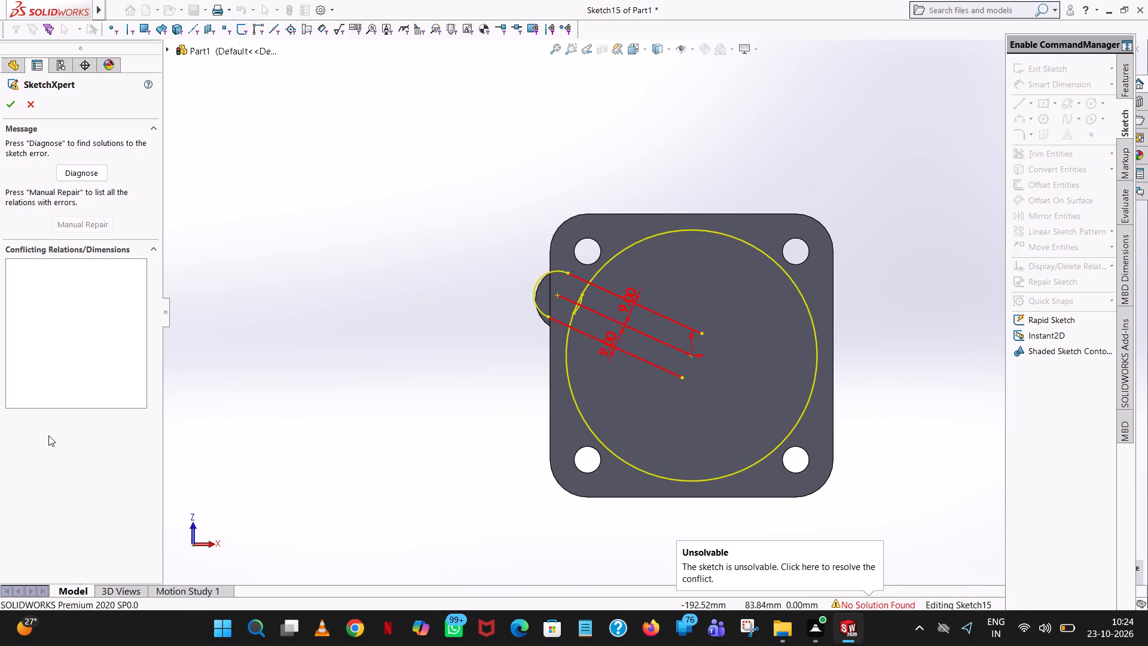
{"action": "left_click", "coordinate": [96, 450]}
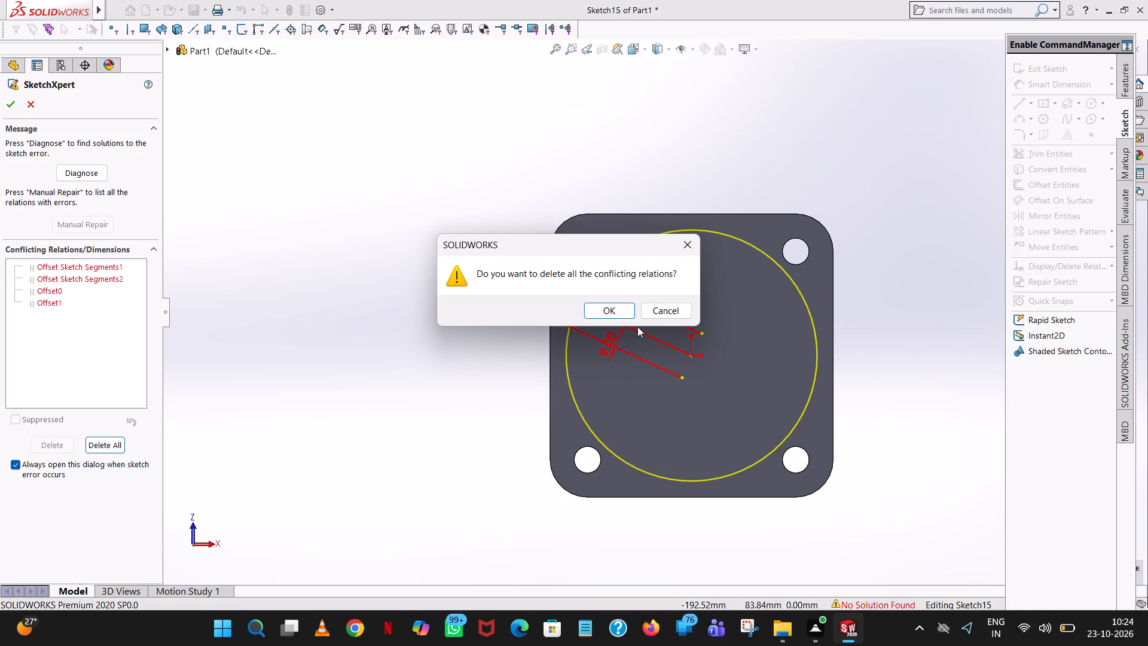
{"action": "left_click", "coordinate": [619, 303]}
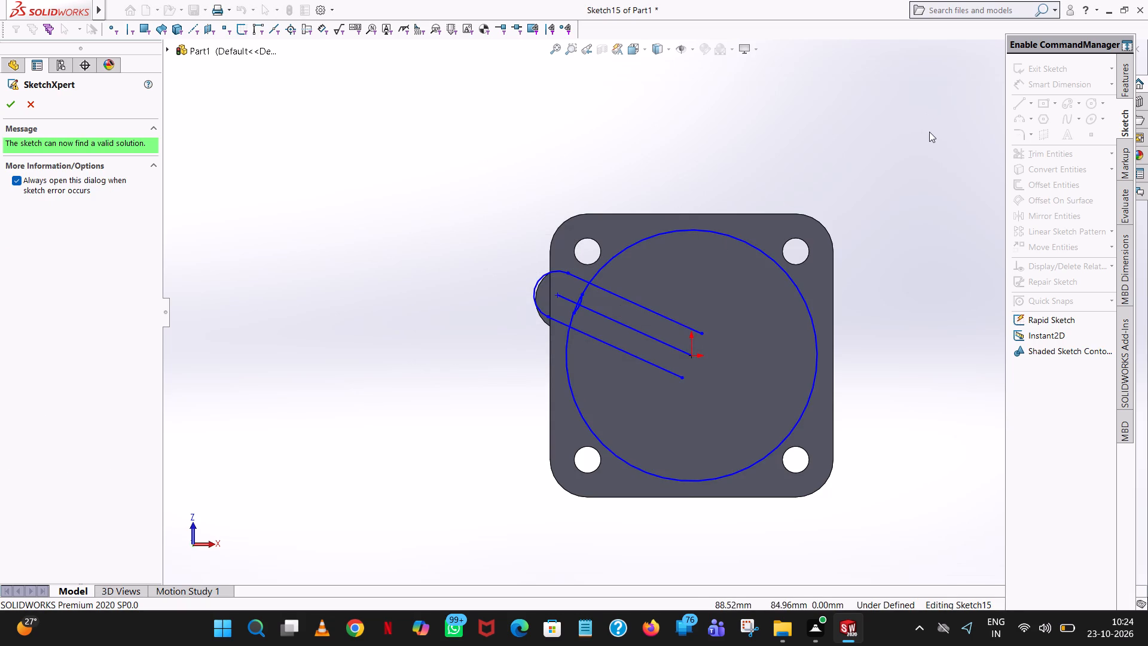
{"action": "left_click", "coordinate": [948, 138]}
{"action": "left_click", "coordinate": [16, 106]}
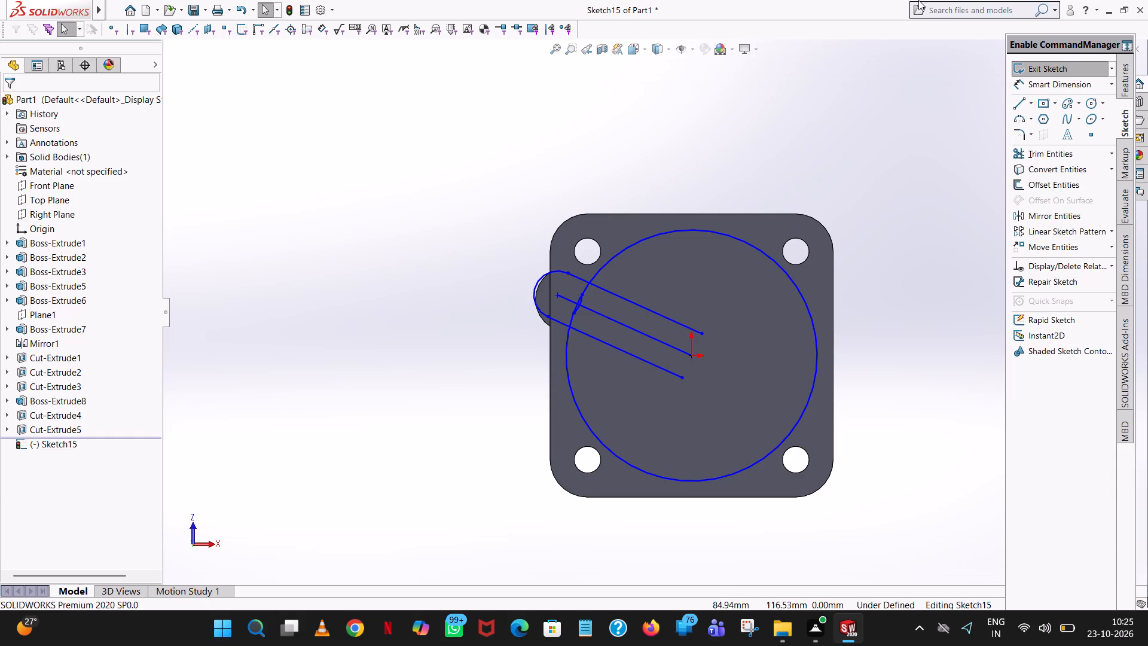
Trim the three line portions inside the large circle, plus the leftover small arc and the centre-line stub within the lug outline.
{"action": "left_click", "coordinate": [1024, 155]}
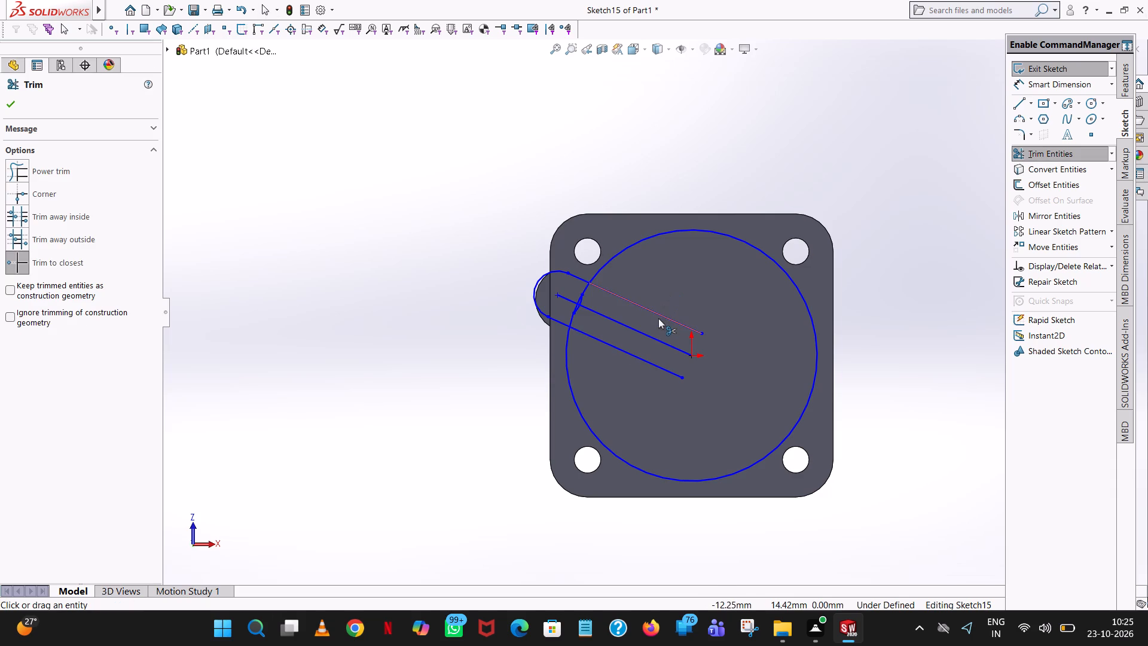
{"action": "left_click", "coordinate": [660, 312]}
{"action": "left_click", "coordinate": [631, 327]}
{"action": "left_click", "coordinate": [596, 338]}
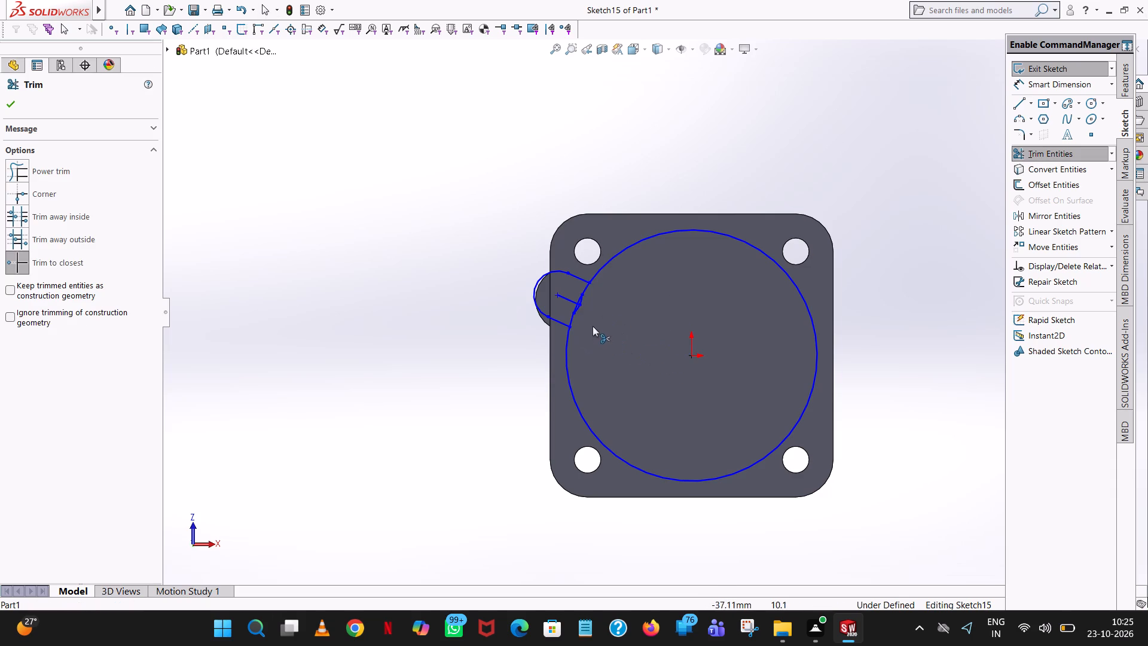
{"action": "scroll", "coordinate": [597, 321], "scroll_direction": "down", "scroll_amount": 7}
{"action": "left_click", "coordinate": [572, 251]}
{"action": "left_click", "coordinate": [568, 256]}
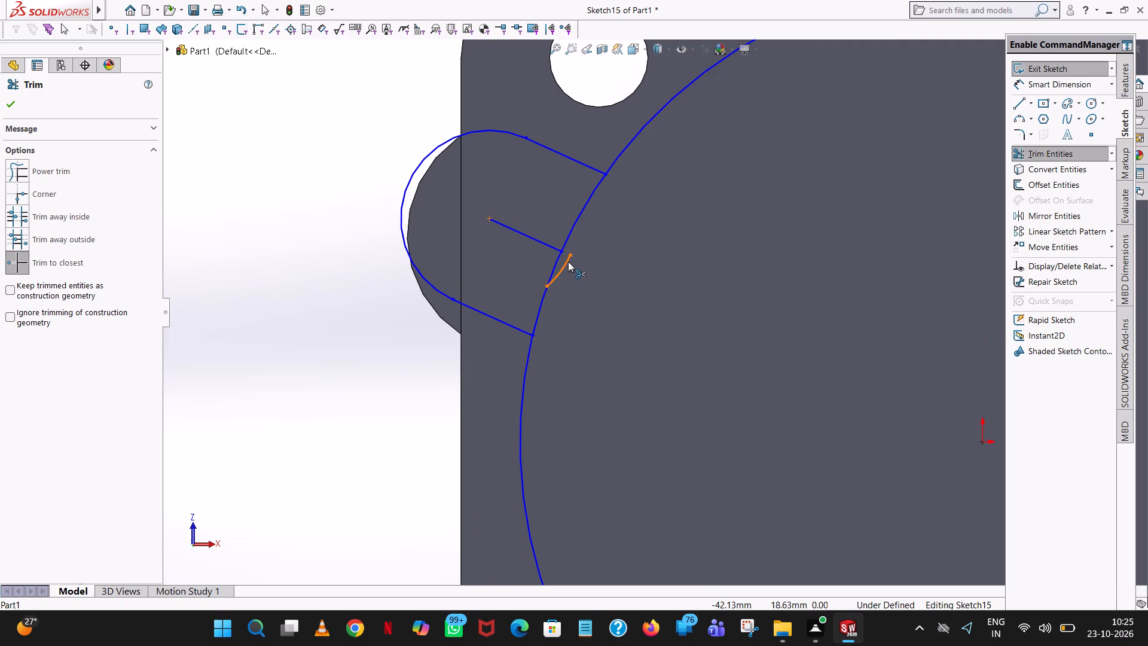
{"action": "left_click", "coordinate": [568, 266]}
{"action": "left_click", "coordinate": [553, 247]}
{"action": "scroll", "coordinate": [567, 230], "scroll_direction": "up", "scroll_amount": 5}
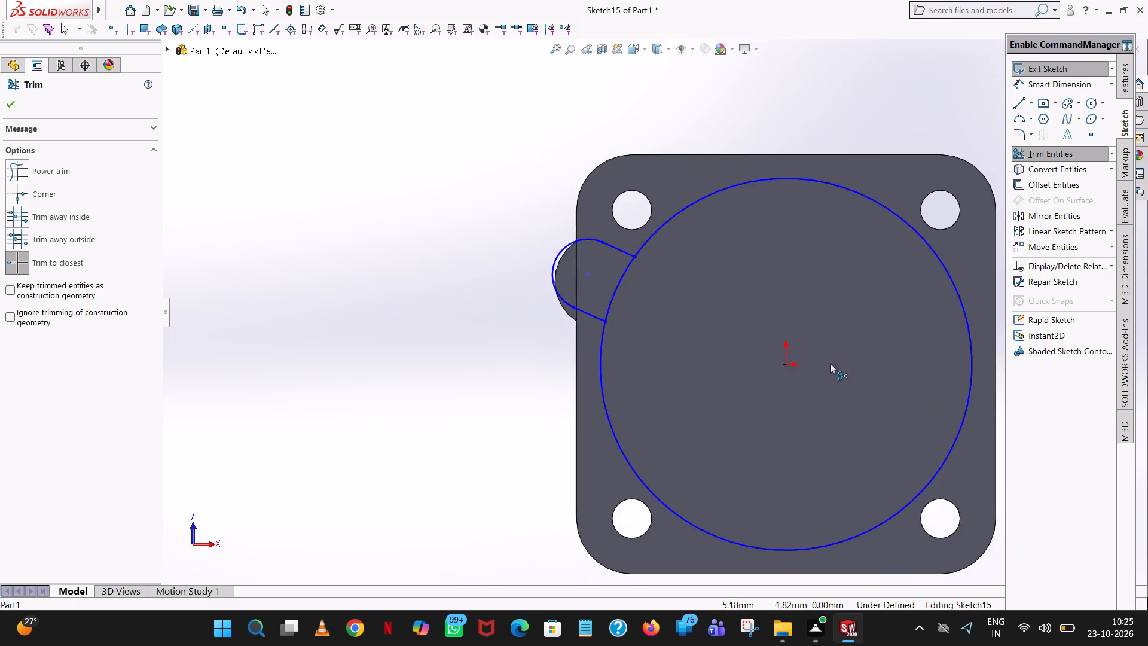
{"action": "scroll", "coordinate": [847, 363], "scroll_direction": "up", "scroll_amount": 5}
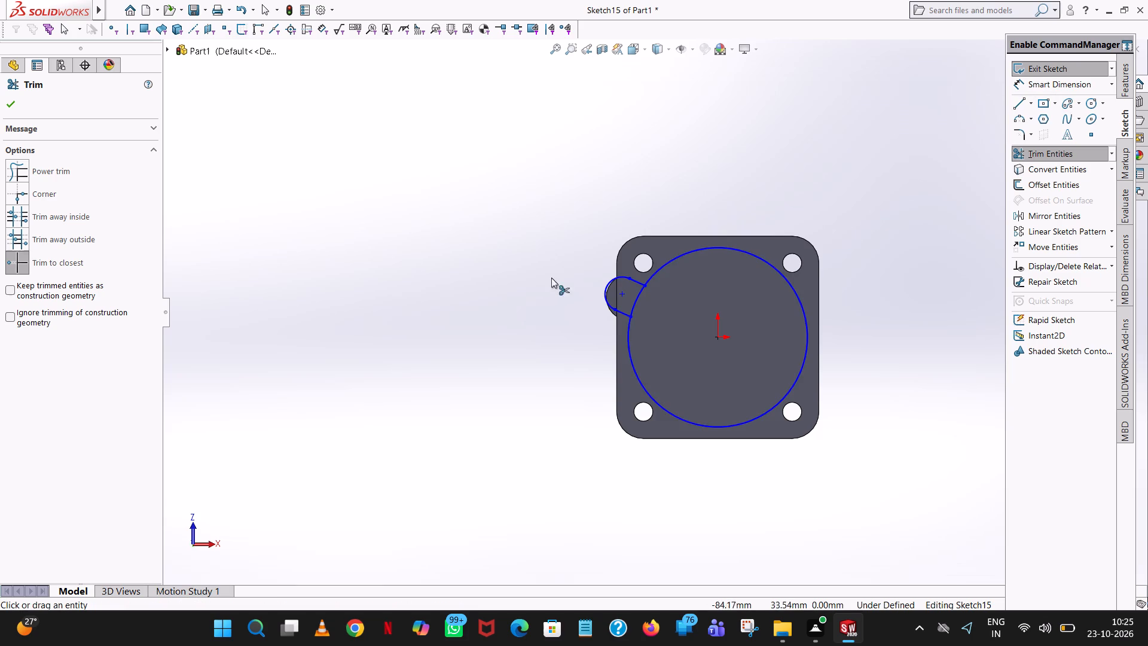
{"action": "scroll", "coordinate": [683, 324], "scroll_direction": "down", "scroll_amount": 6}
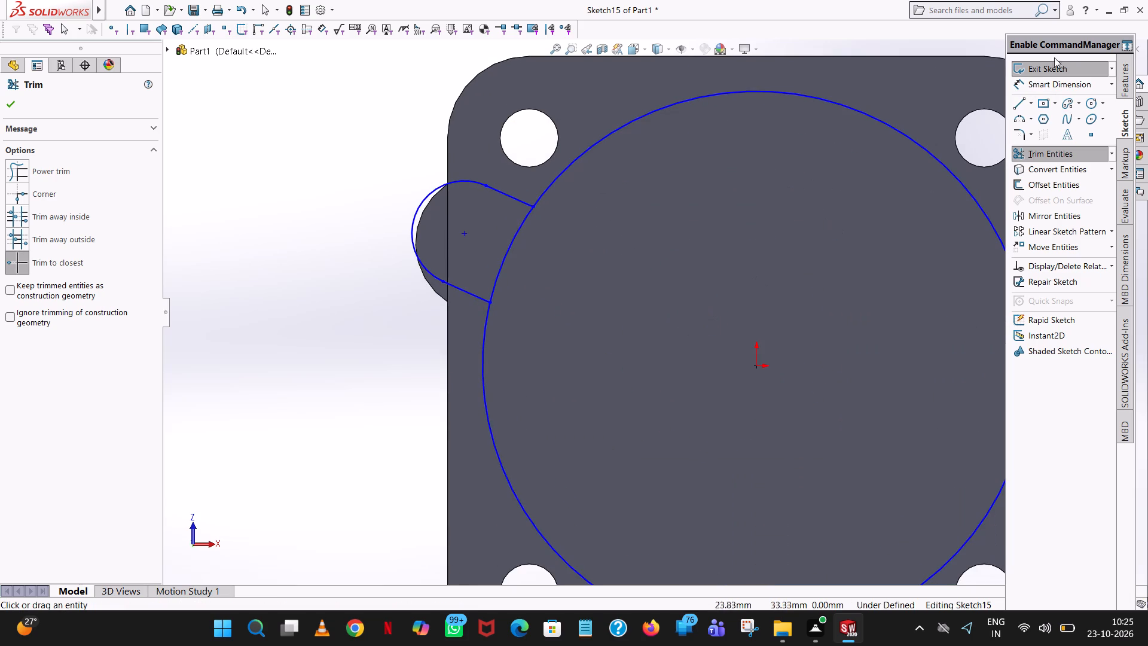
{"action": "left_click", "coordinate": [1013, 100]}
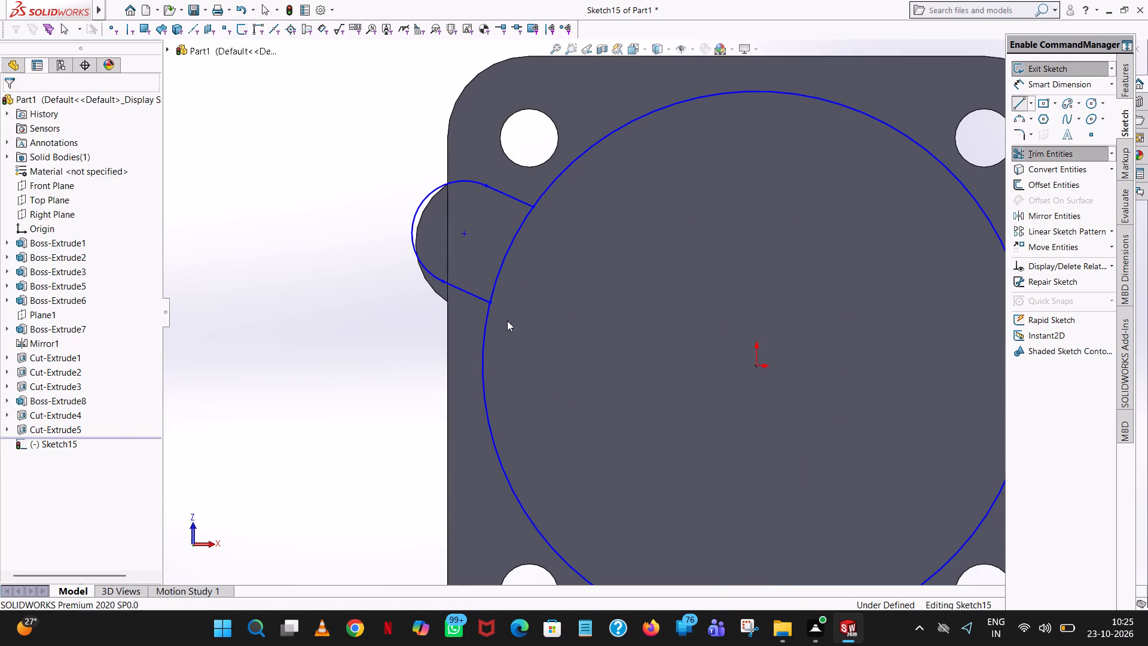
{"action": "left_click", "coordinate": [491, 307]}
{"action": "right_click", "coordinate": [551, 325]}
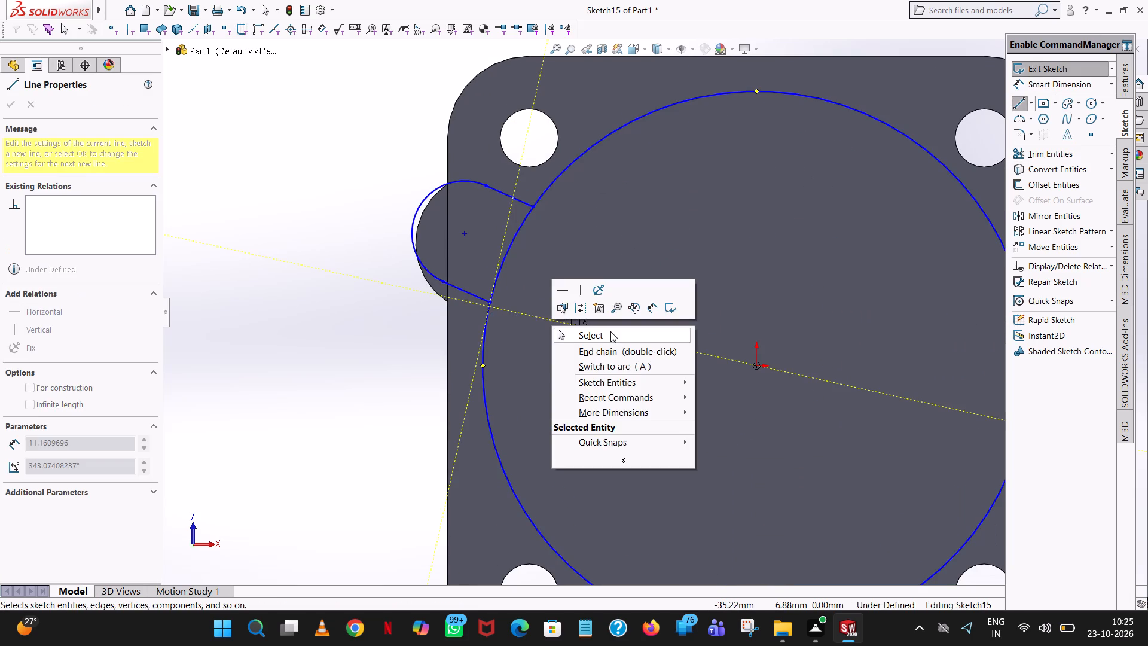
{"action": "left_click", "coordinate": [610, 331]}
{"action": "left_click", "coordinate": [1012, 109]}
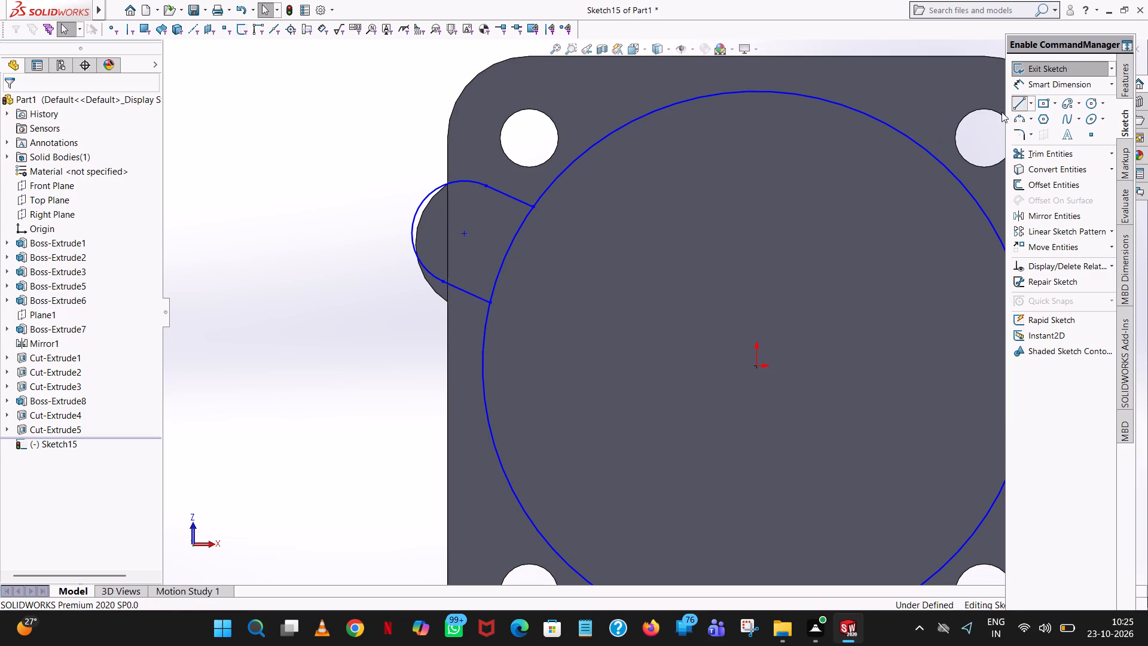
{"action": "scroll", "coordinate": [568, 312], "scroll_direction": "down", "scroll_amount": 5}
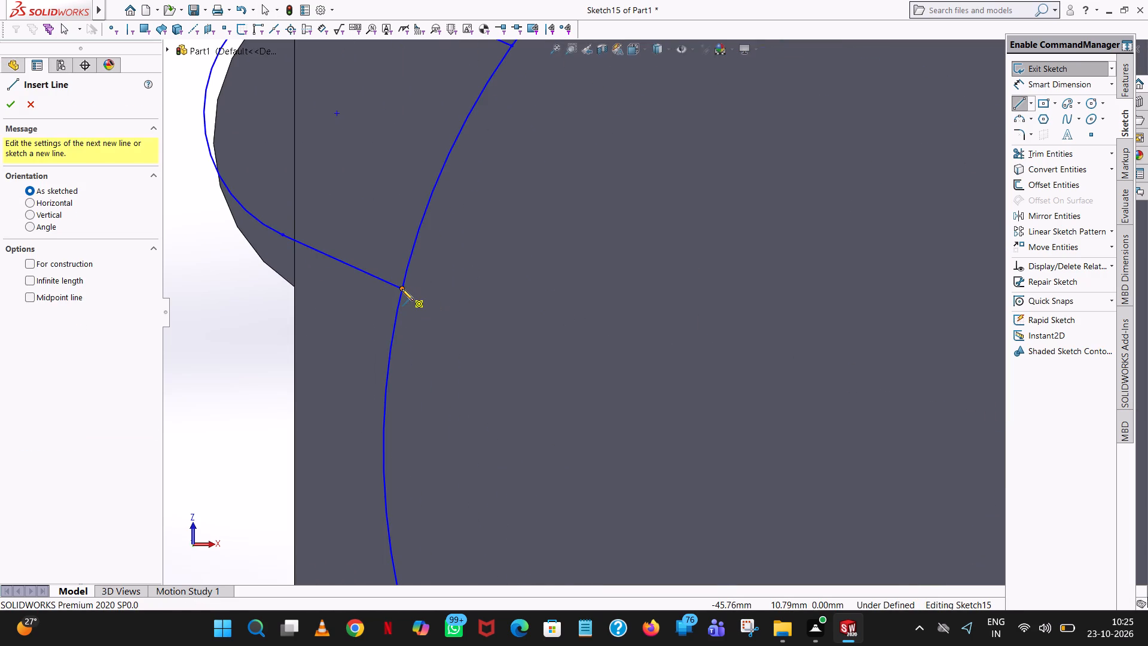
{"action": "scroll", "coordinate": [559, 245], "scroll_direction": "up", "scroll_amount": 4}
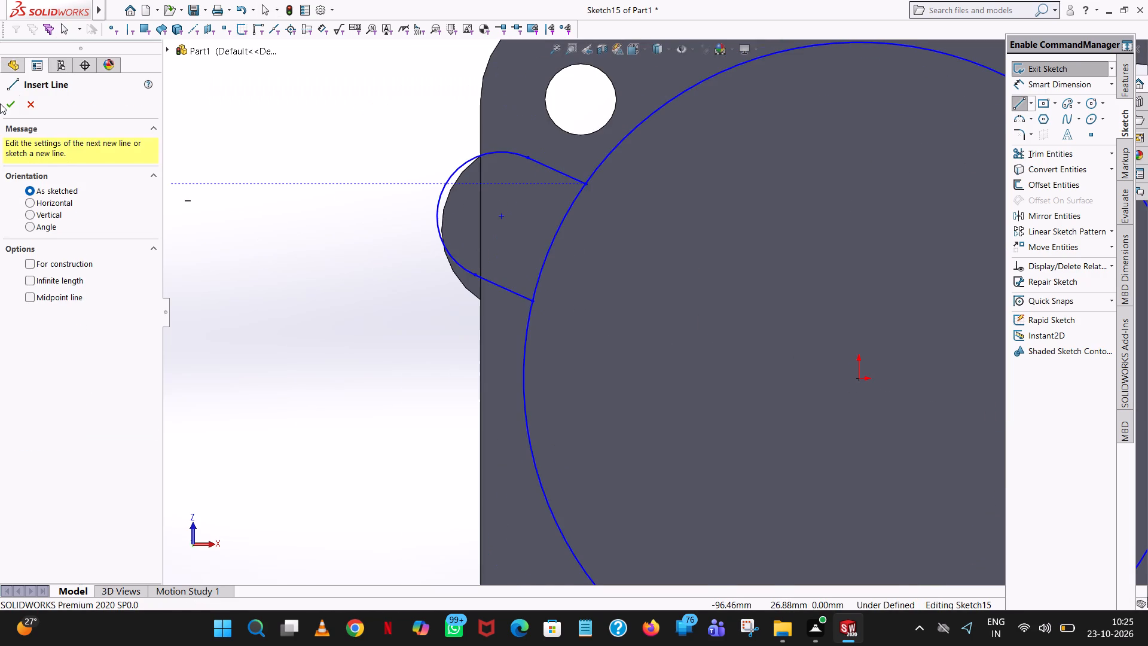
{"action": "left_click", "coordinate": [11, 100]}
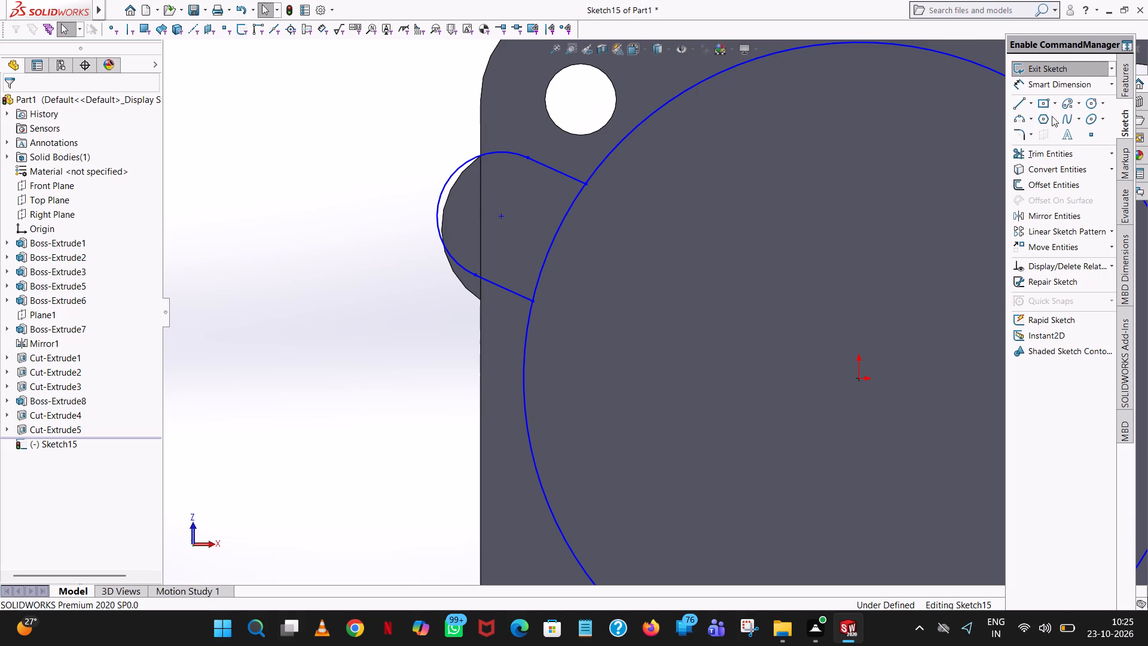
Dimension the lug arc's radius and the large circle's diameter with Smart Dimension.
{"action": "left_click", "coordinate": [1062, 89]}
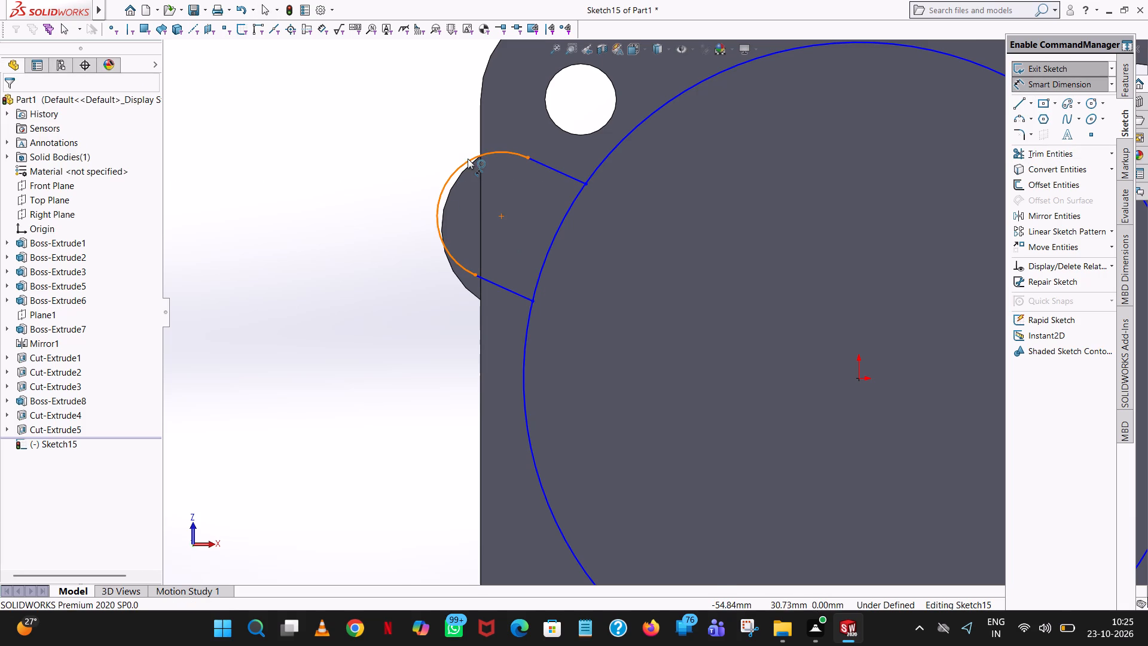
{"action": "left_click", "coordinate": [468, 159]}
{"action": "left_click", "coordinate": [289, 114]}
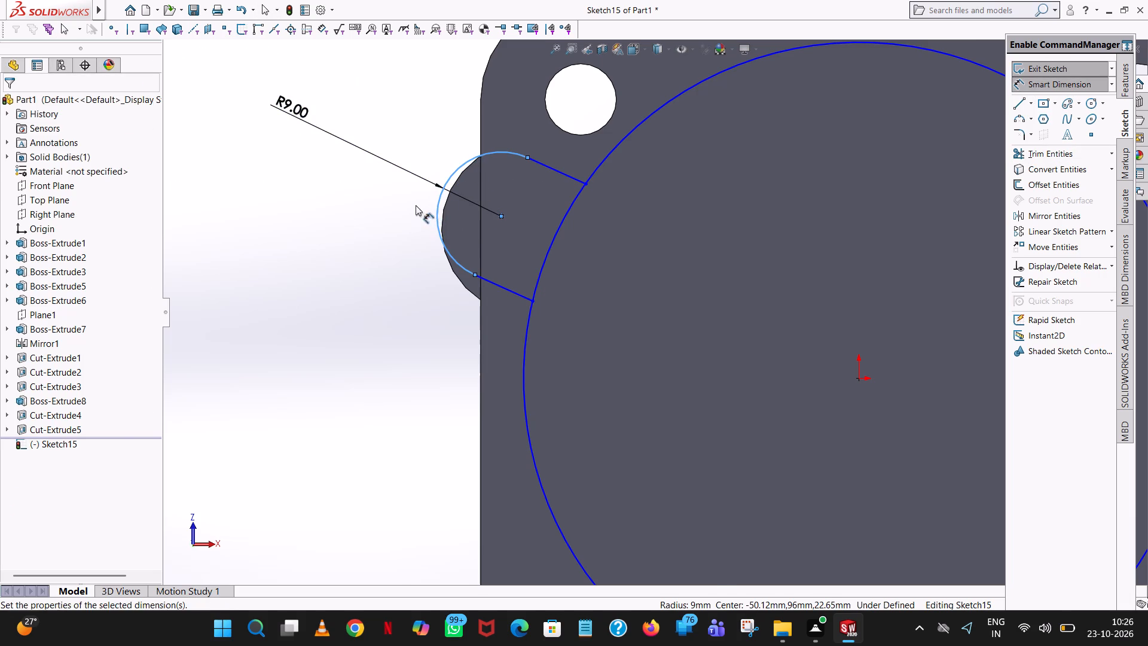
{"action": "left_click", "coordinate": [243, 96]}
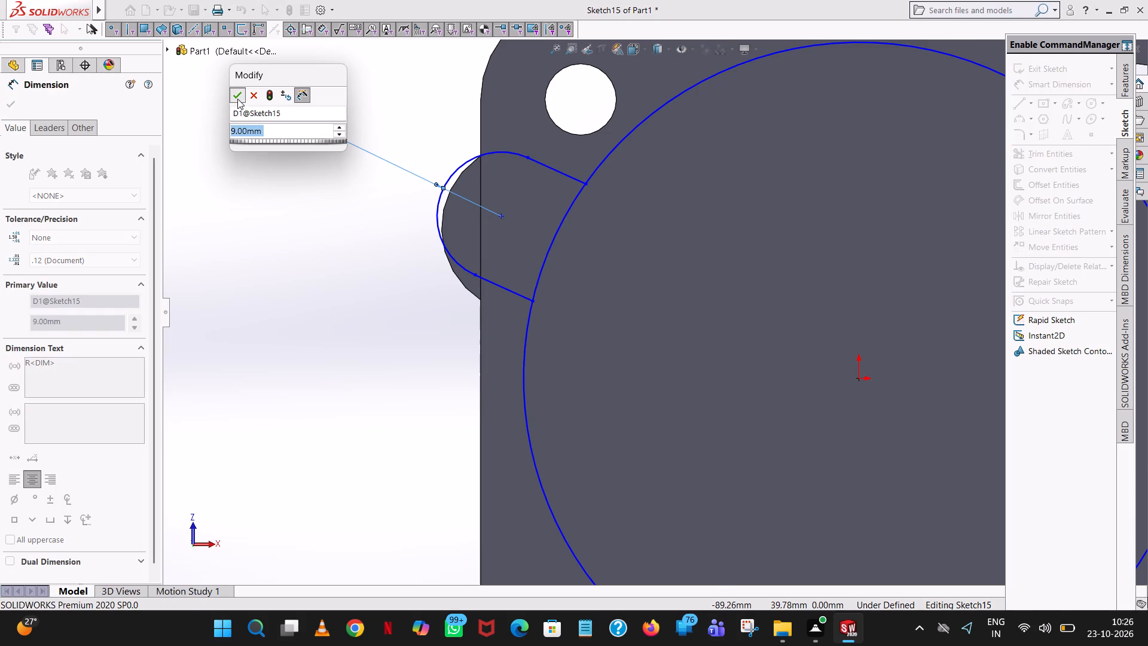
{"action": "scroll", "coordinate": [758, 187], "scroll_direction": "up", "scroll_amount": 14}
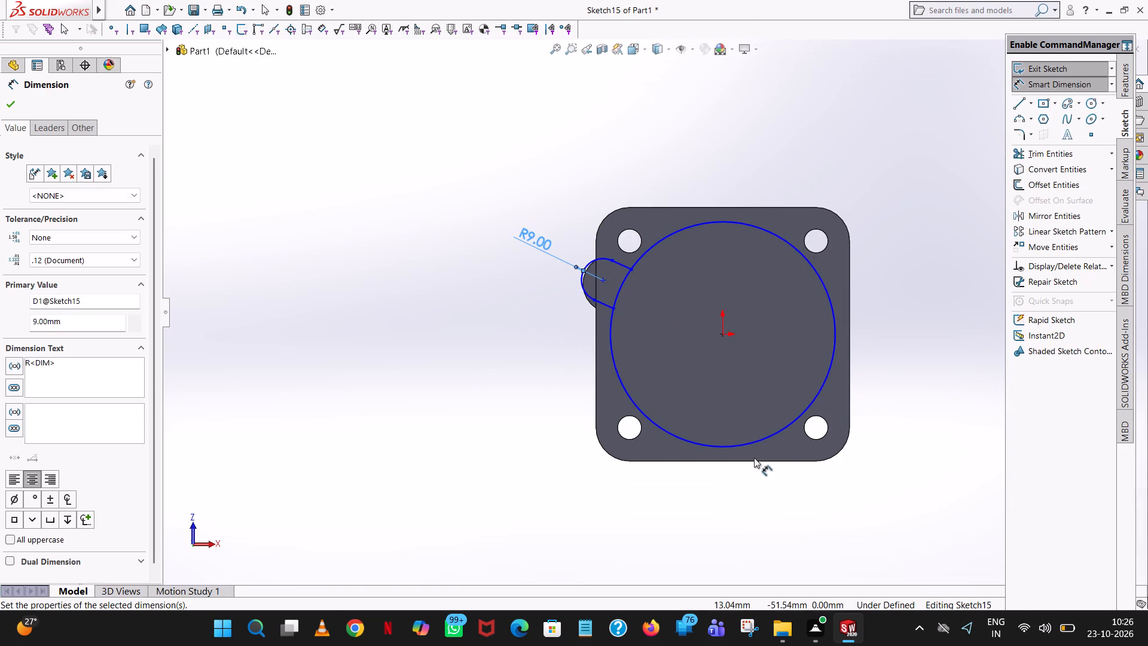
{"action": "left_click", "coordinate": [750, 441]}
{"action": "left_click", "coordinate": [726, 540]}
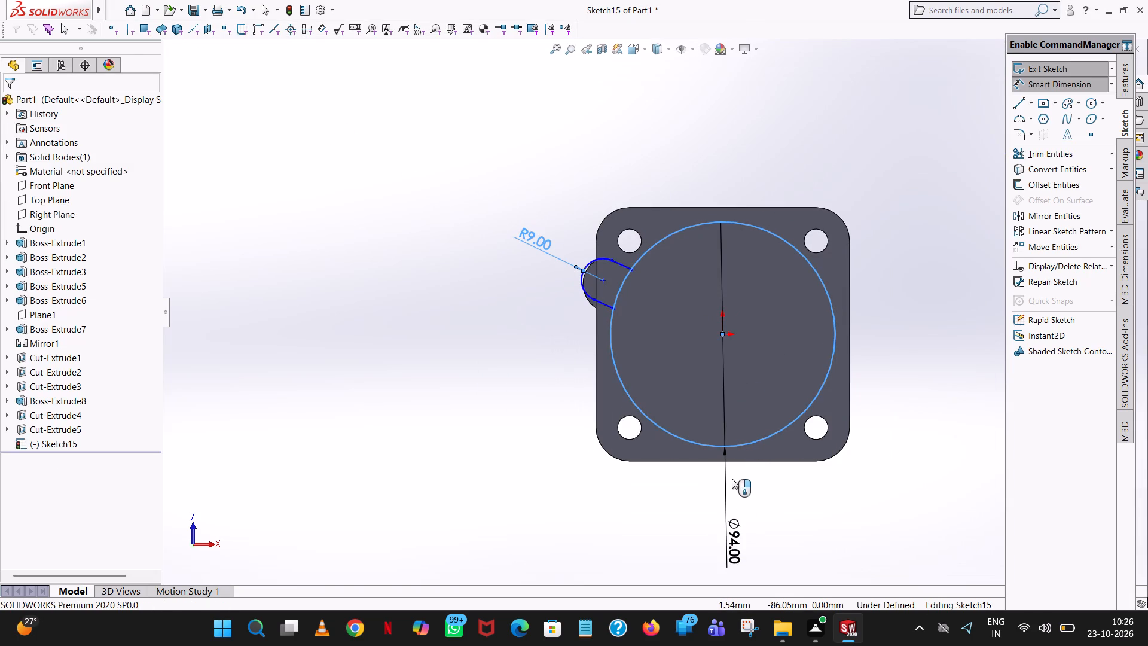
{"action": "left_click", "coordinate": [677, 523]}
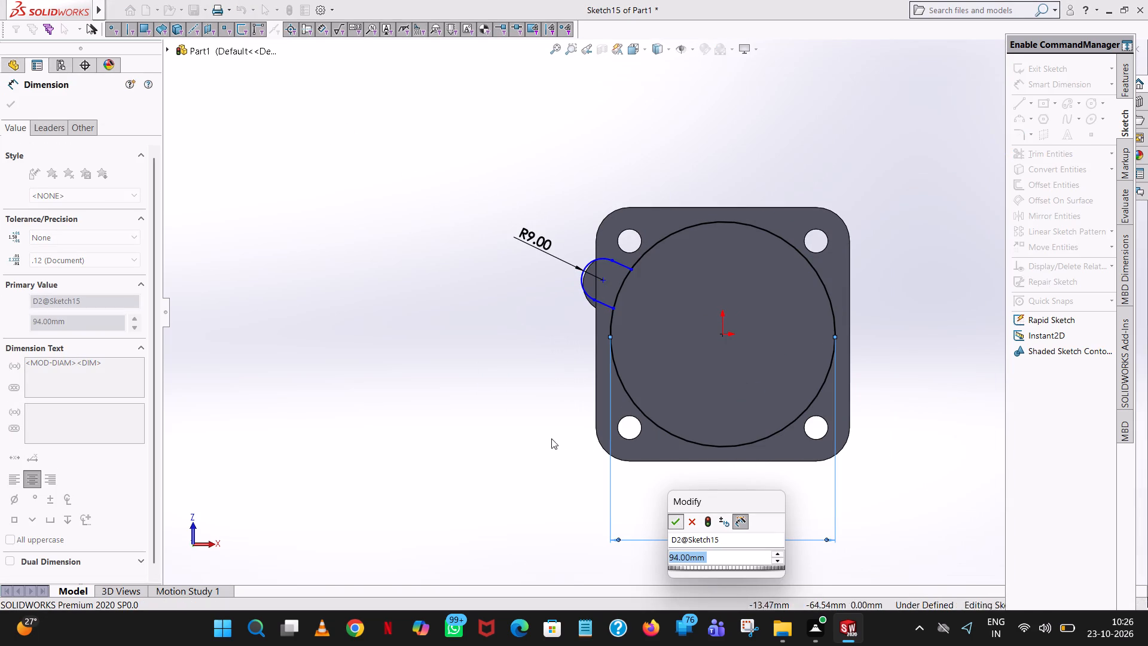
{"action": "left_click", "coordinate": [518, 397]}
Locate the lug arc's centre by dimensioning its horizontal and vertical distances from the origin.
{"action": "left_click", "coordinate": [601, 282]}
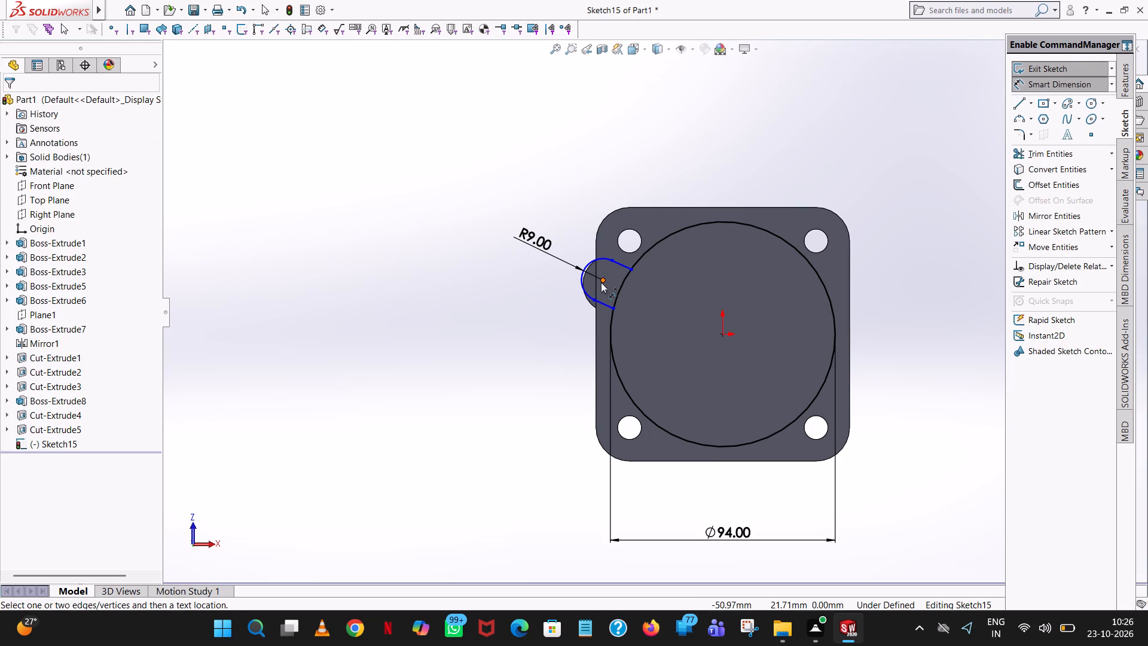
{"action": "left_click", "coordinate": [725, 333]}
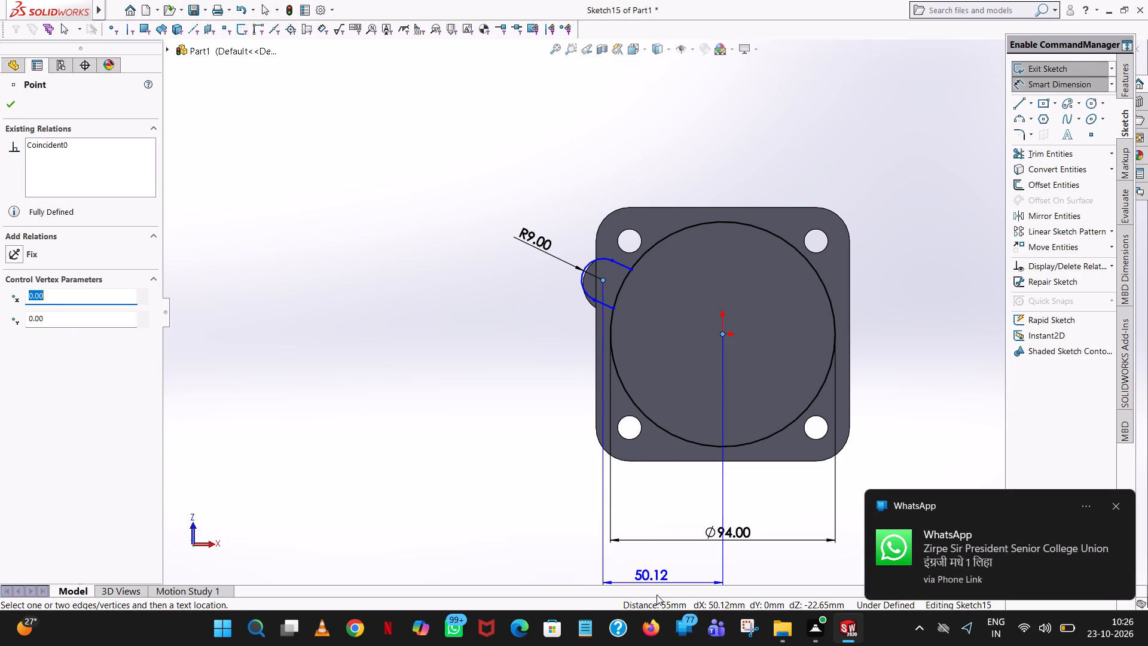
{"action": "left_click", "coordinate": [659, 517]}
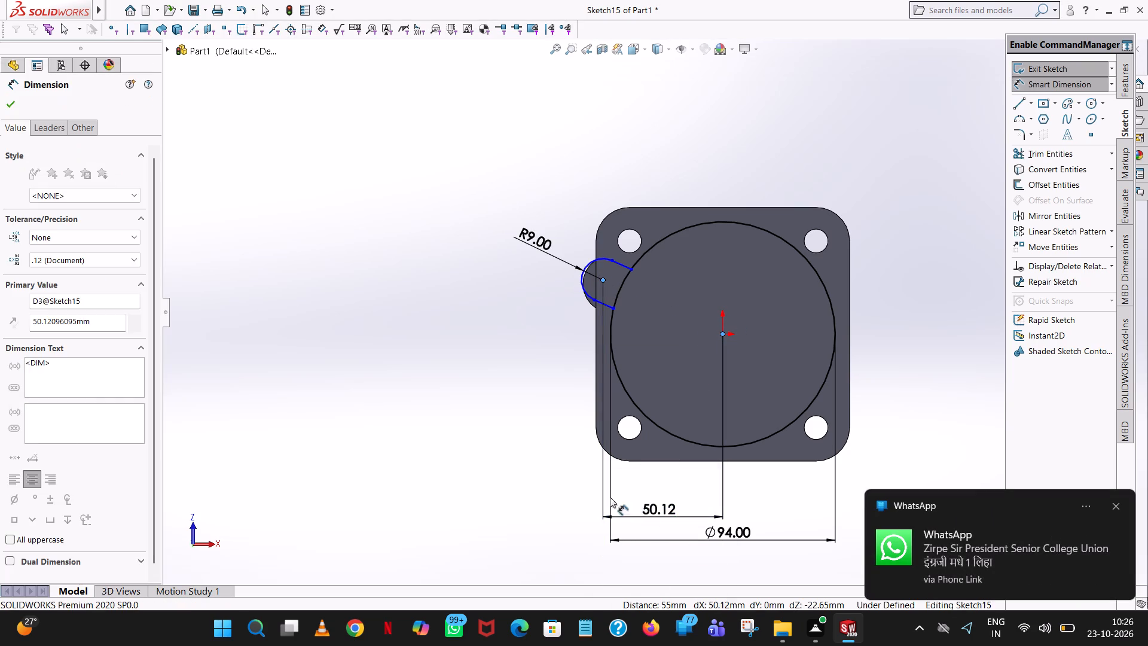
{"action": "left_click", "coordinate": [604, 491]}
{"action": "left_click", "coordinate": [563, 376]}
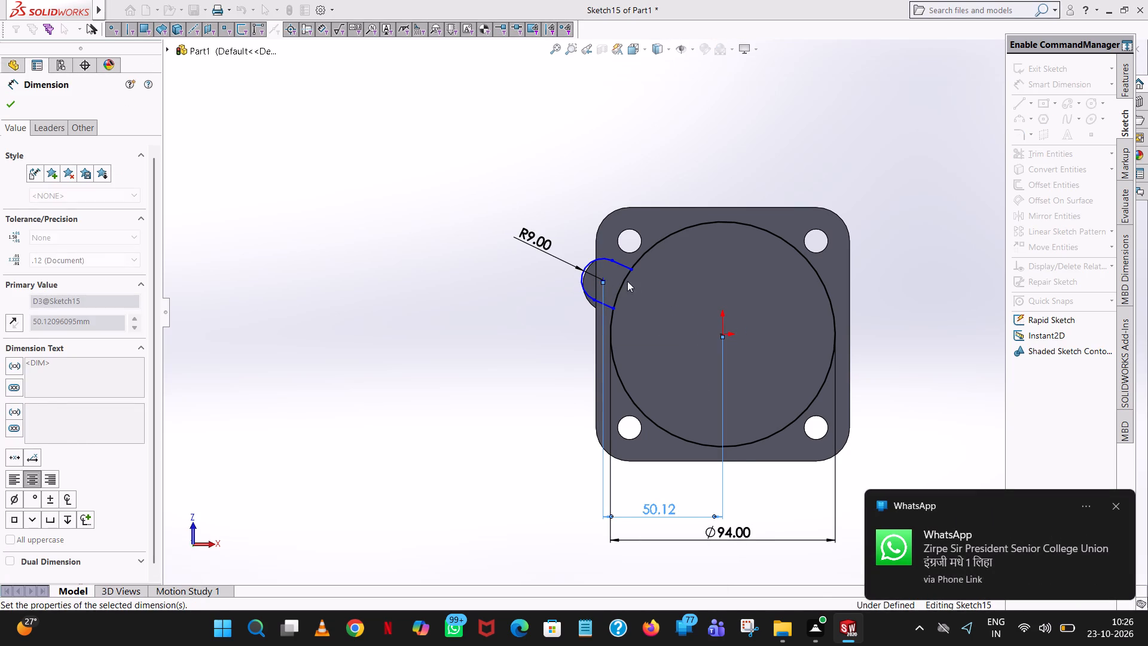
{"action": "left_click", "coordinate": [602, 280]}
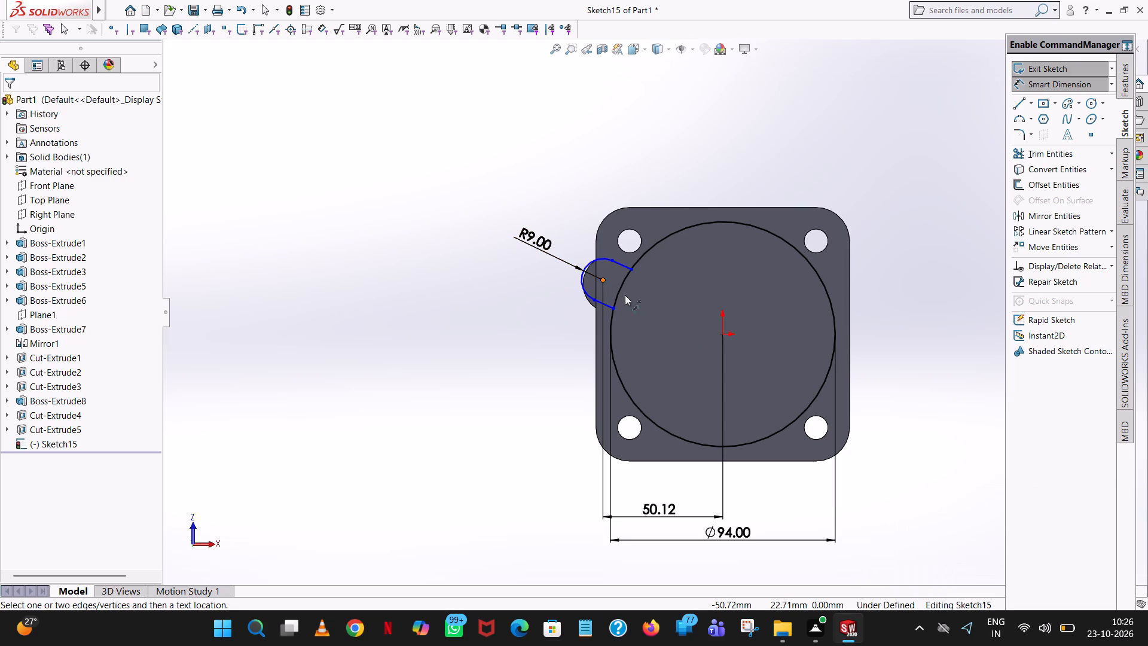
{"action": "left_click", "coordinate": [723, 334]}
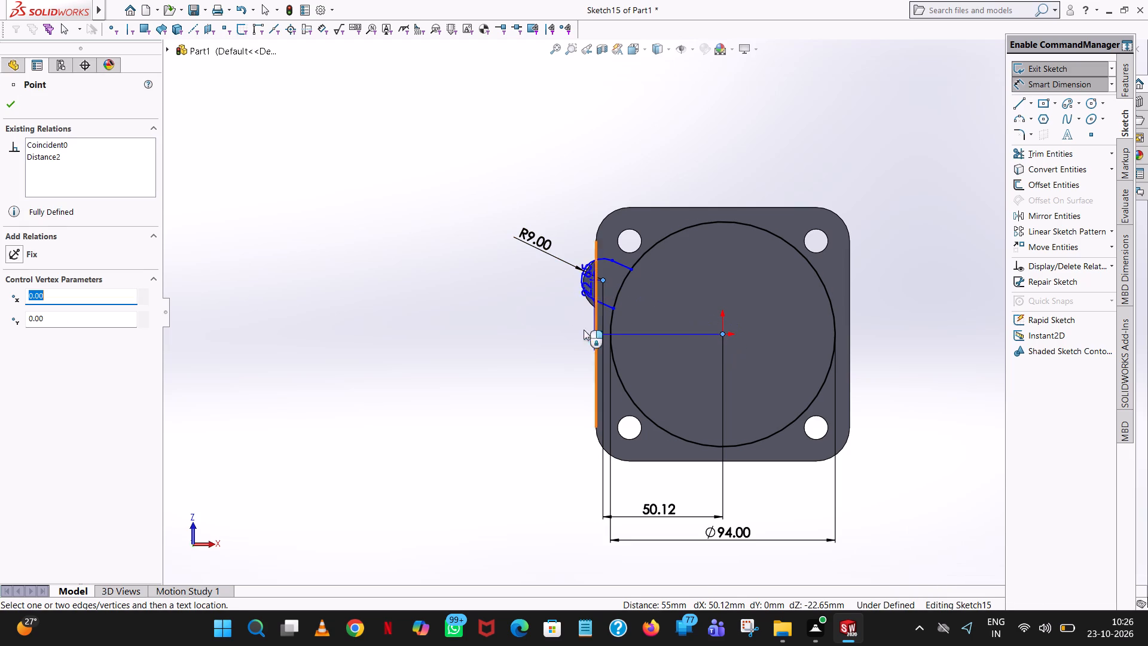
{"action": "left_click", "coordinate": [488, 333]}
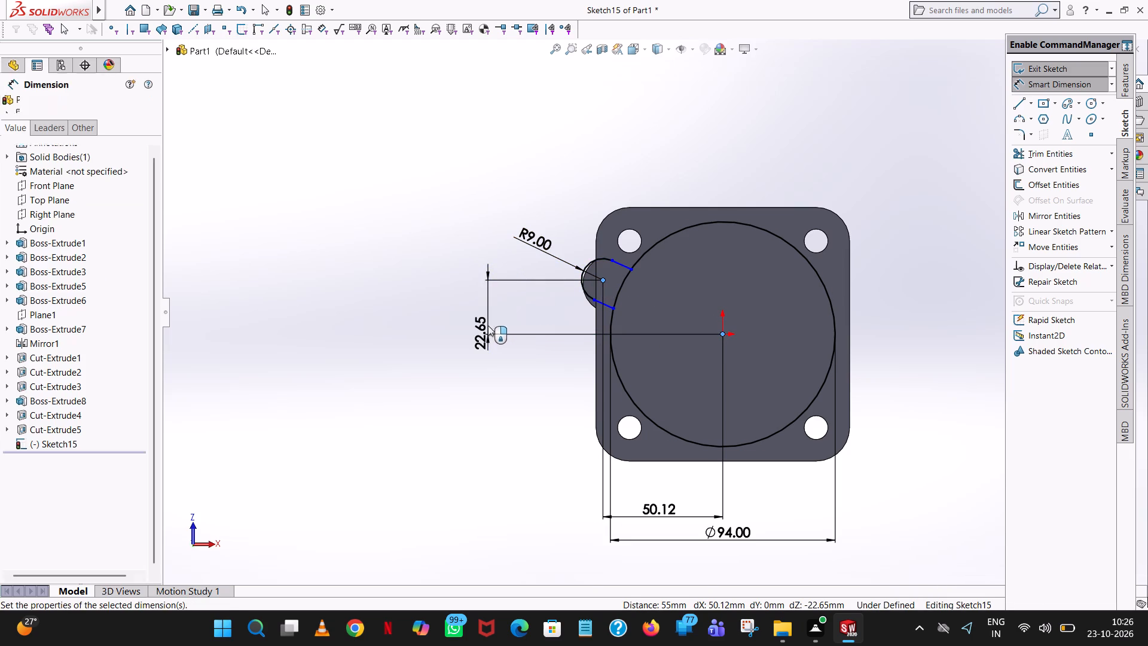
{"action": "left_click", "coordinate": [437, 310]}
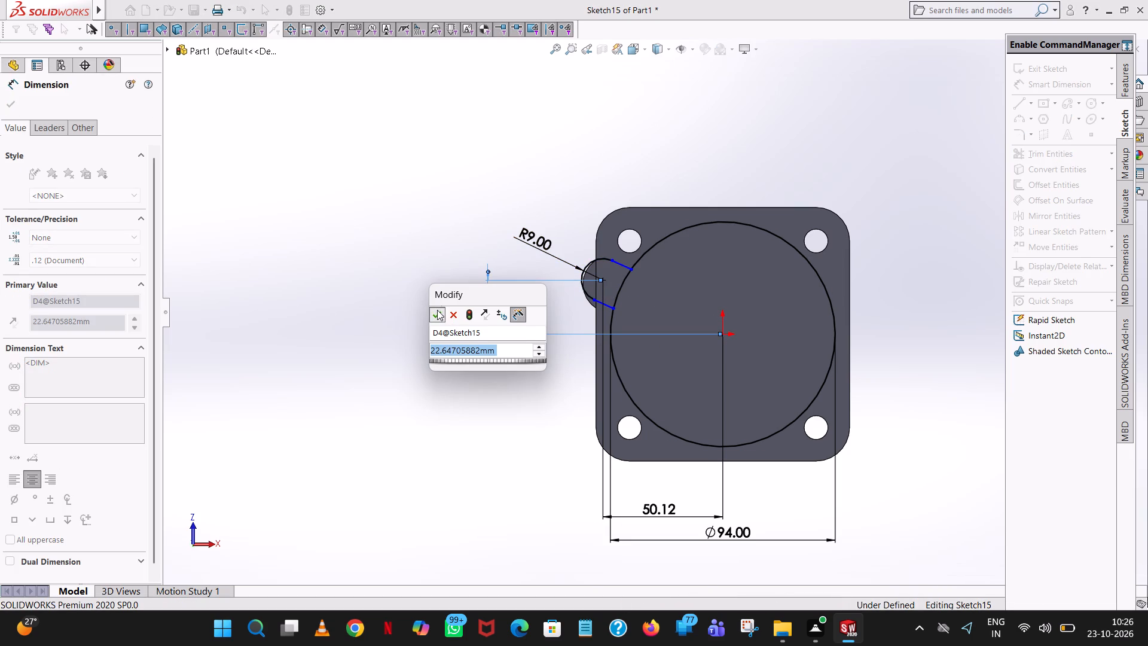
{"action": "left_click", "coordinate": [600, 150]}
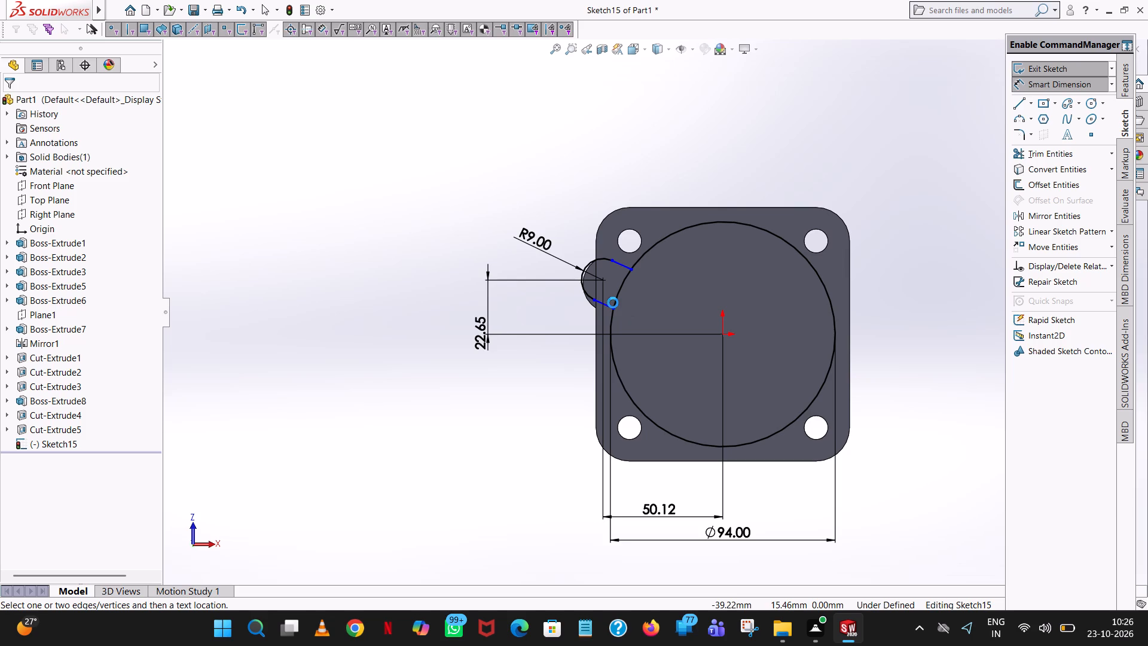
Dimension the length of the lug's lower straight line and the spacing between its two parallel lines.
{"action": "left_click", "coordinate": [610, 304]}
{"action": "left_click", "coordinate": [588, 419]}
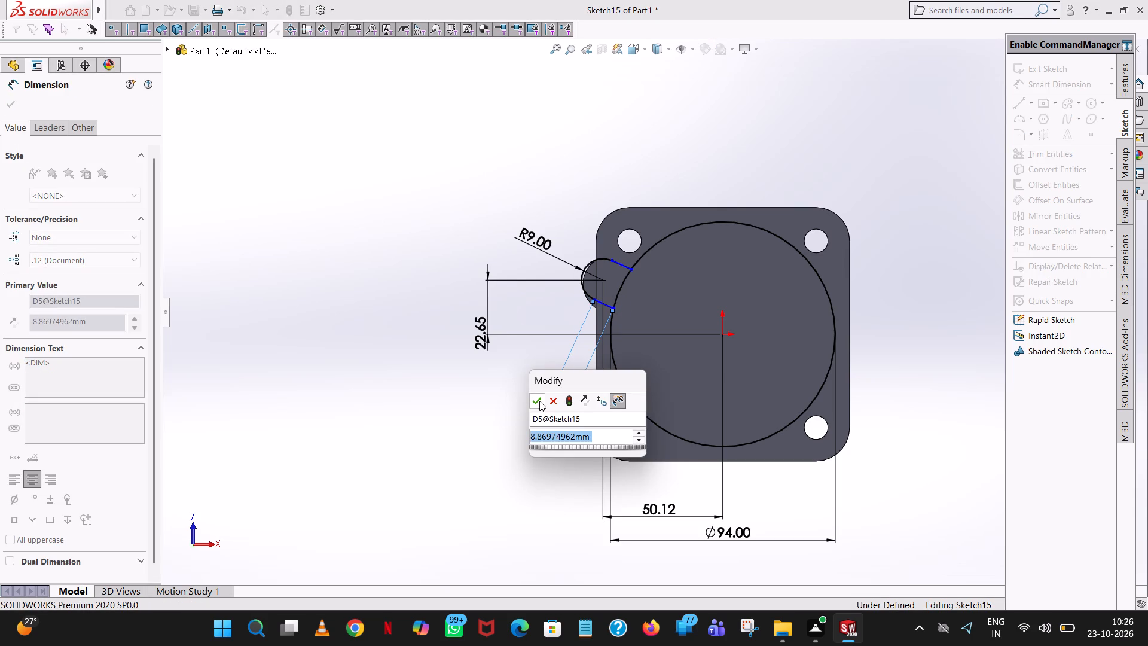
{"action": "left_click", "coordinate": [539, 401]}
{"action": "left_click", "coordinate": [539, 292]}
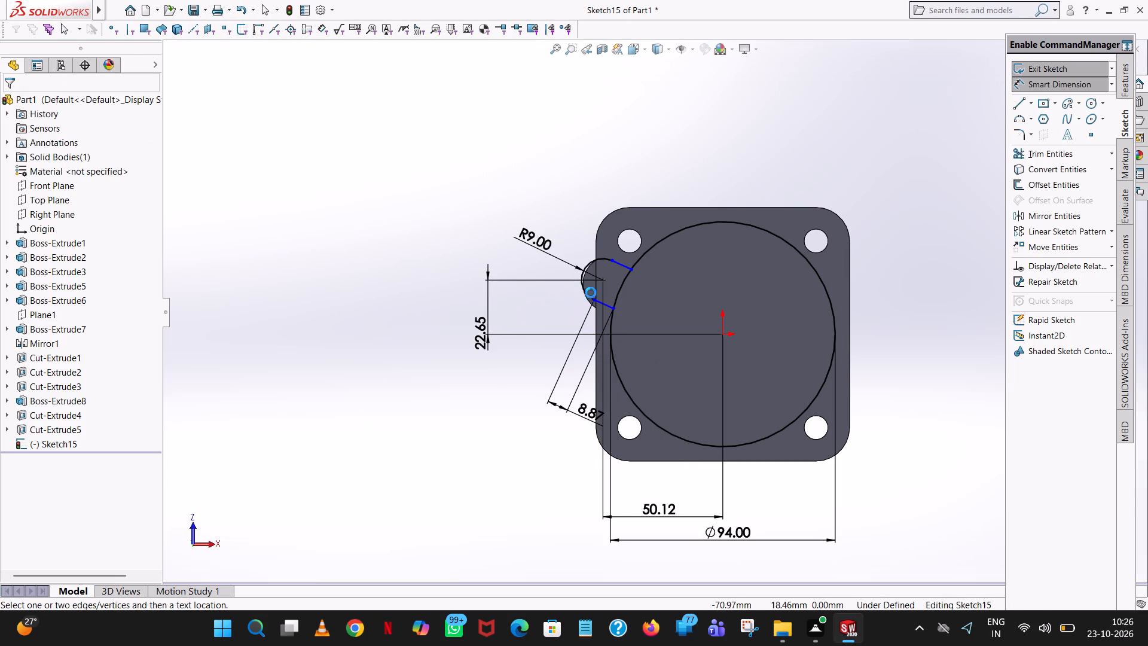
{"action": "left_click", "coordinate": [608, 304]}
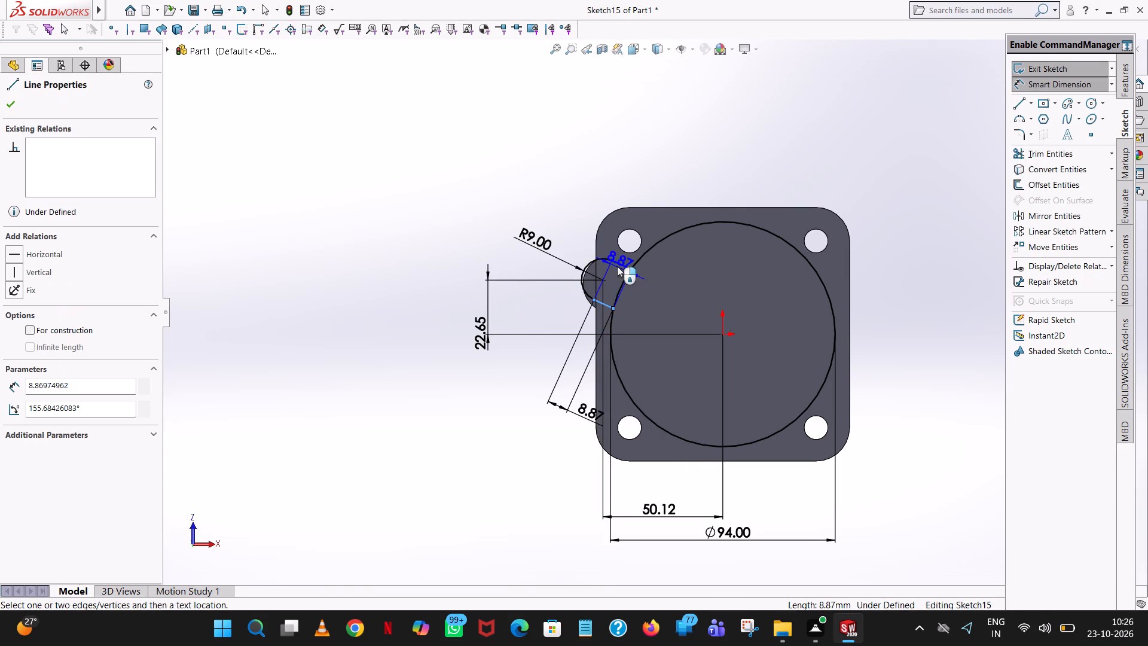
{"action": "left_click", "coordinate": [620, 263]}
{"action": "left_click", "coordinate": [497, 202]}
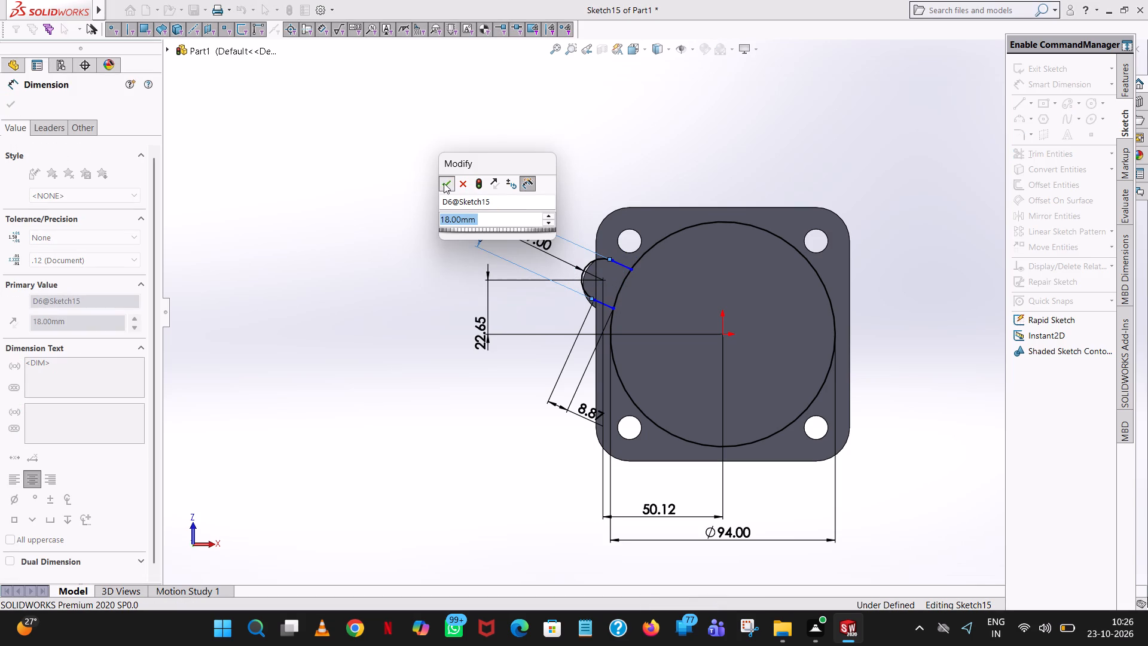
{"action": "left_click", "coordinate": [444, 183]}
{"action": "left_click", "coordinate": [631, 118]}
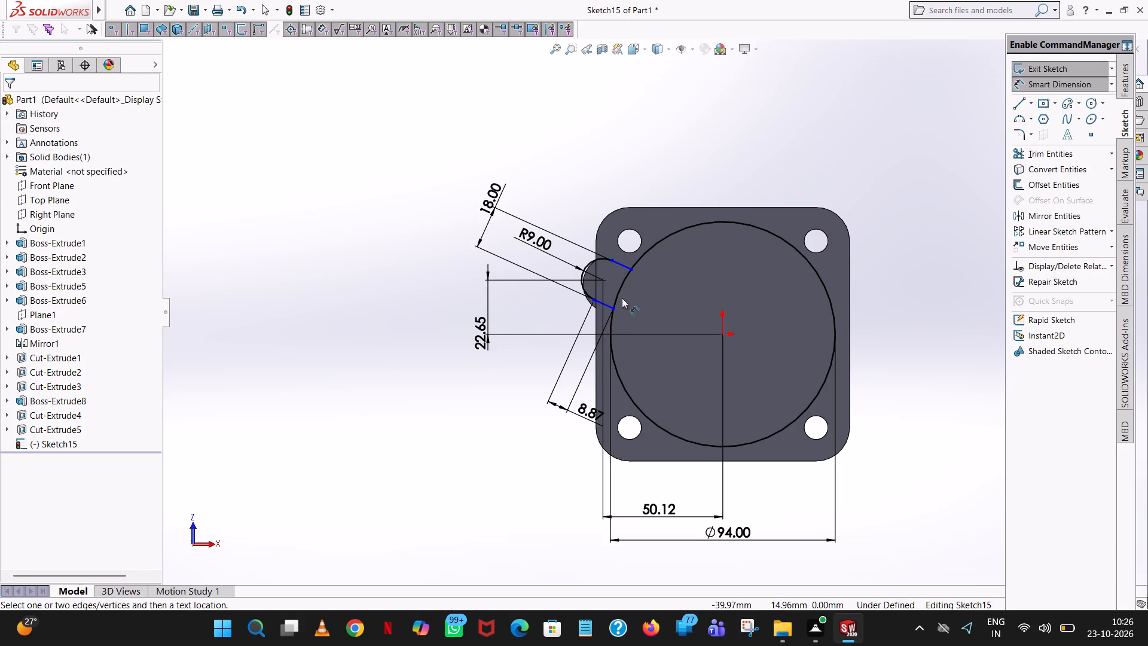
Dimension the distance from the lug's lower straight line to the arc's centre point.
{"action": "left_click", "coordinate": [602, 300]}
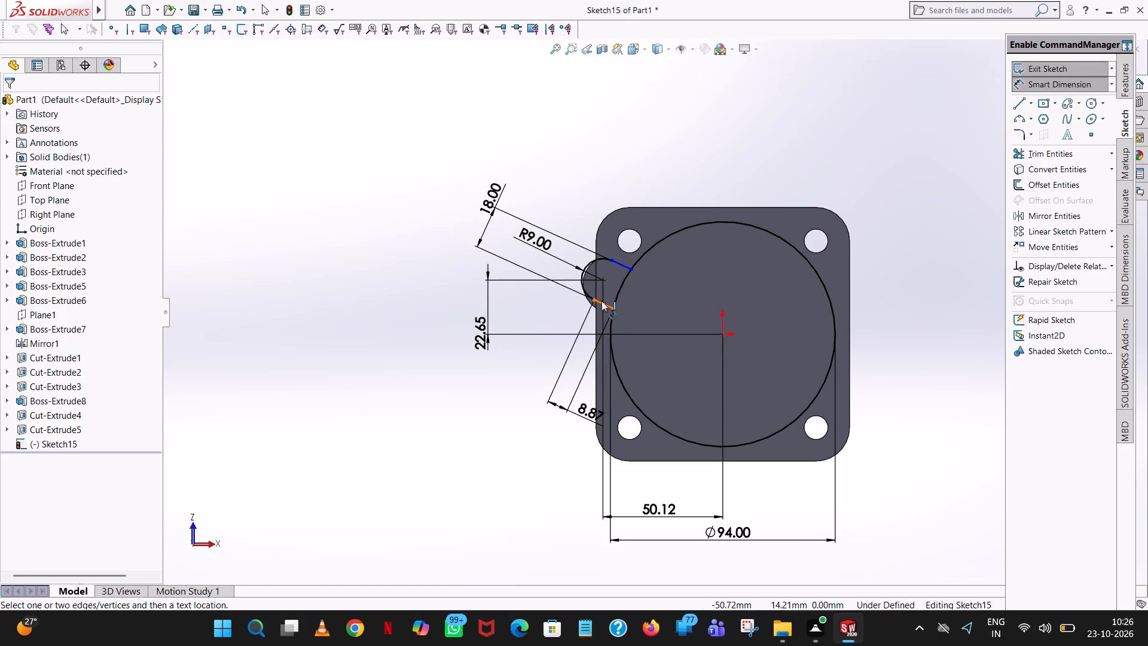
{"action": "left_click", "coordinate": [603, 282]}
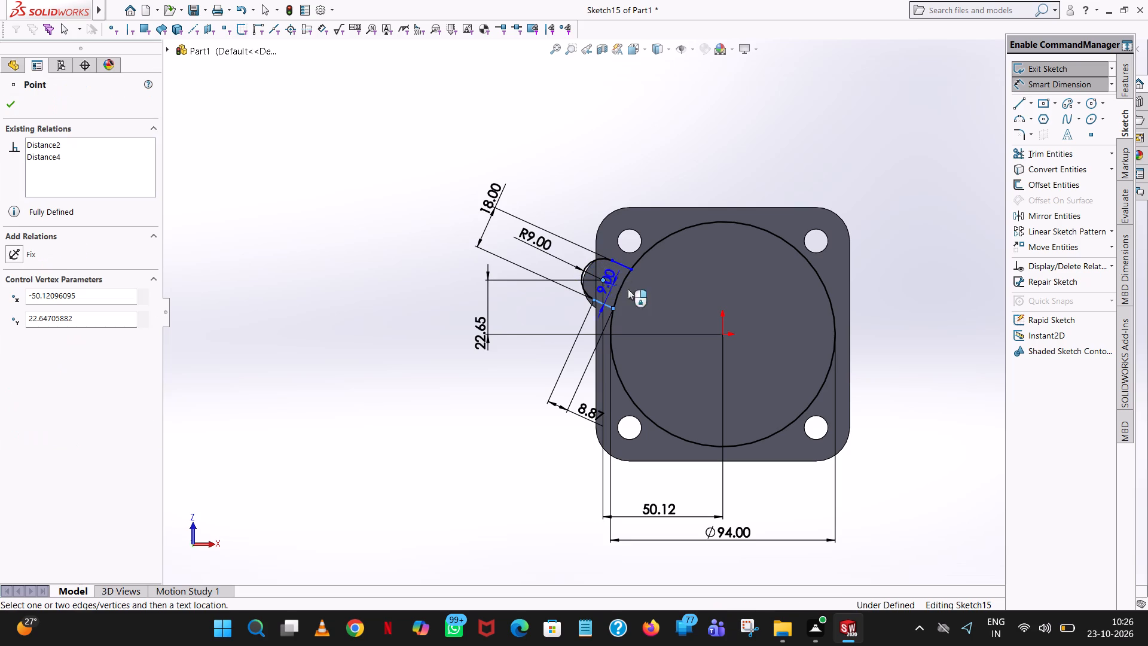
{"action": "left_click", "coordinate": [702, 322]}
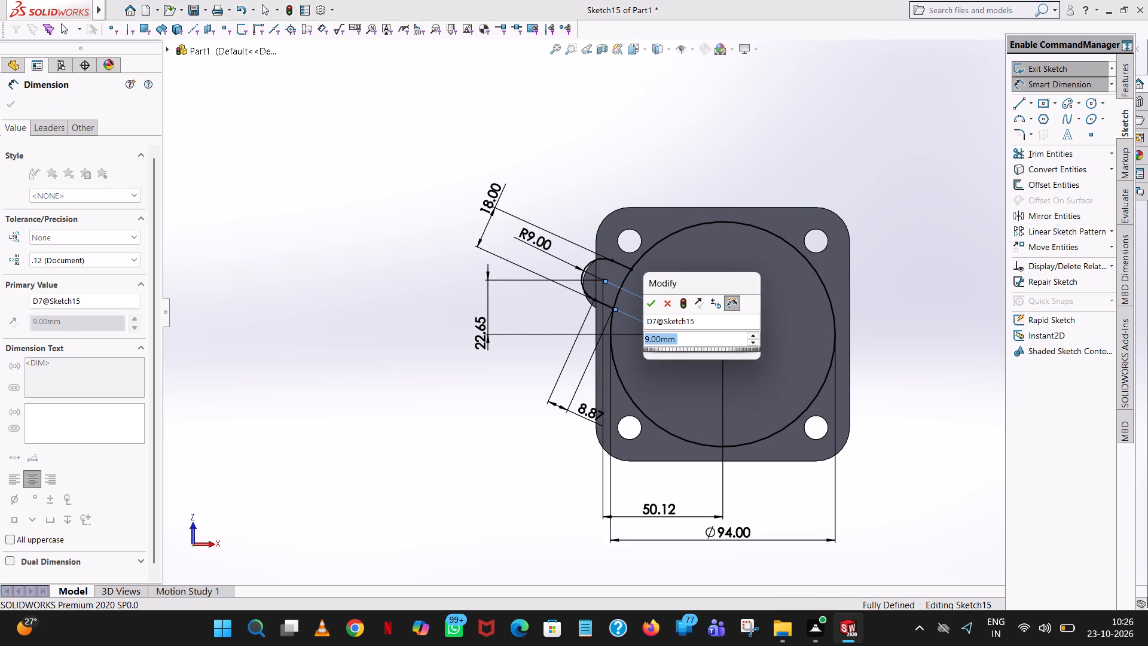
{"action": "left_click", "coordinate": [648, 305]}
{"action": "left_click", "coordinate": [729, 159]}
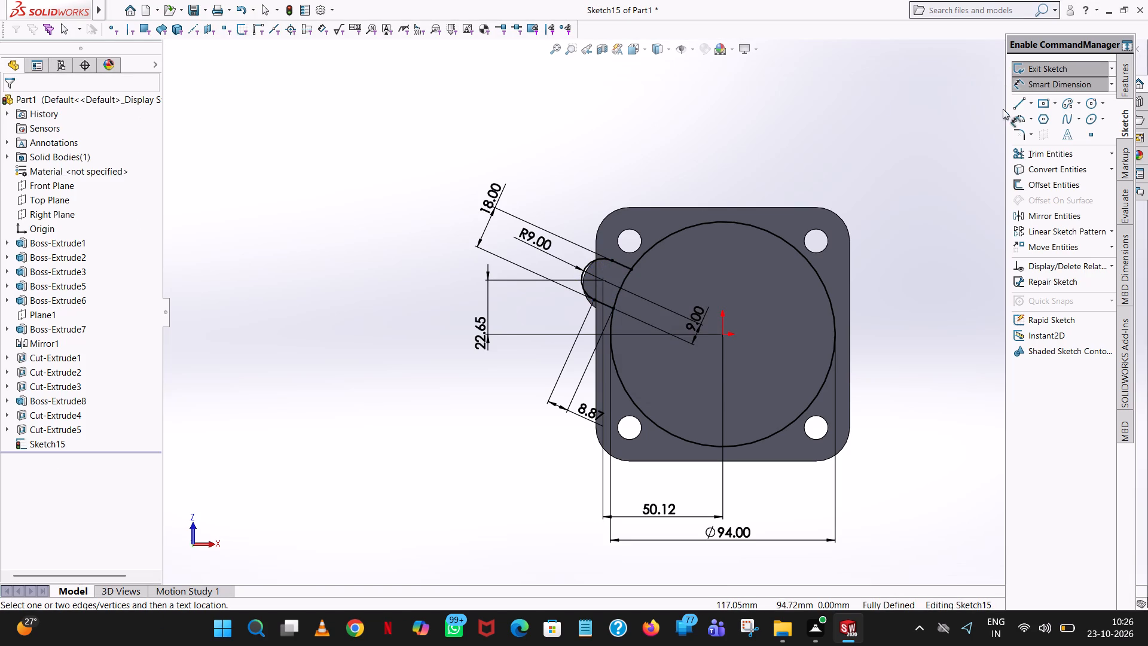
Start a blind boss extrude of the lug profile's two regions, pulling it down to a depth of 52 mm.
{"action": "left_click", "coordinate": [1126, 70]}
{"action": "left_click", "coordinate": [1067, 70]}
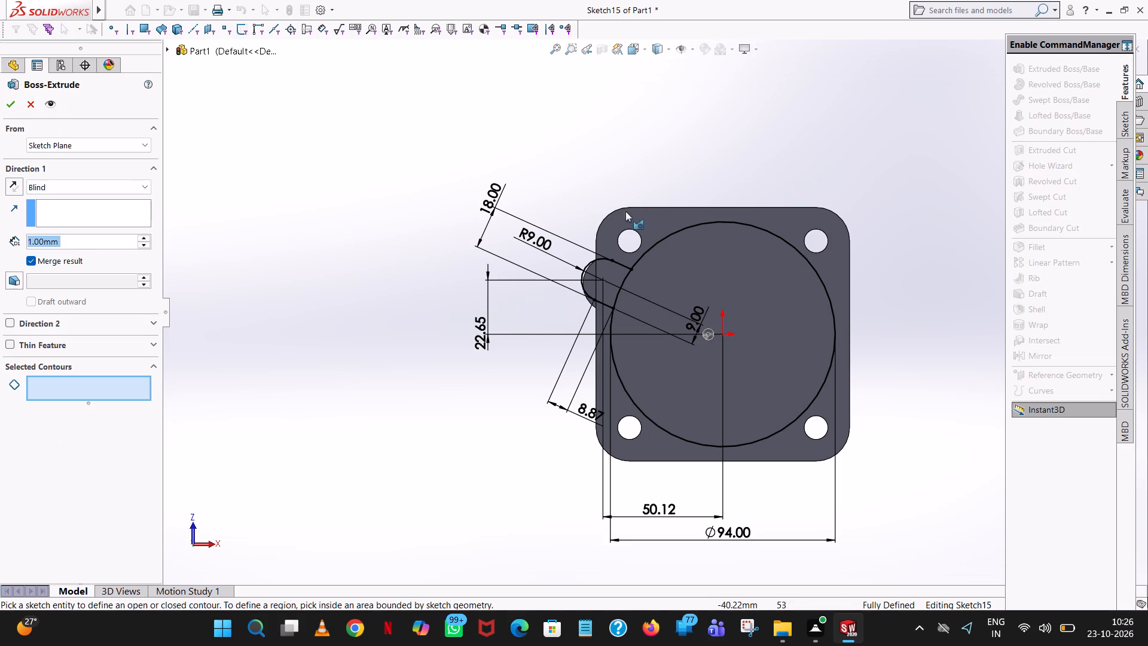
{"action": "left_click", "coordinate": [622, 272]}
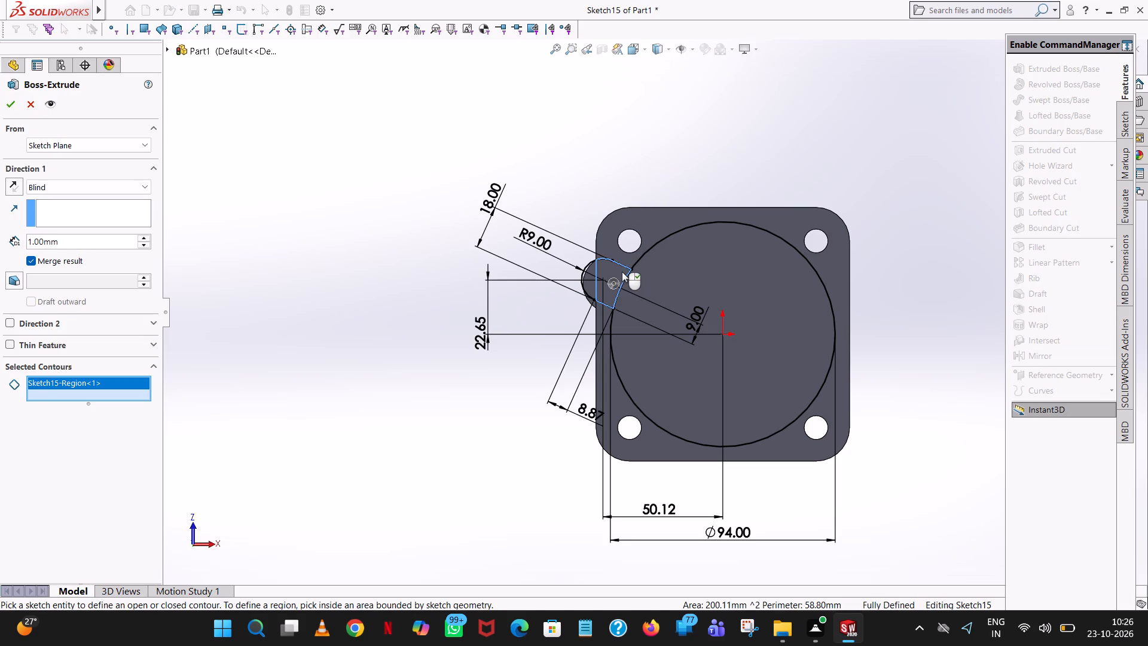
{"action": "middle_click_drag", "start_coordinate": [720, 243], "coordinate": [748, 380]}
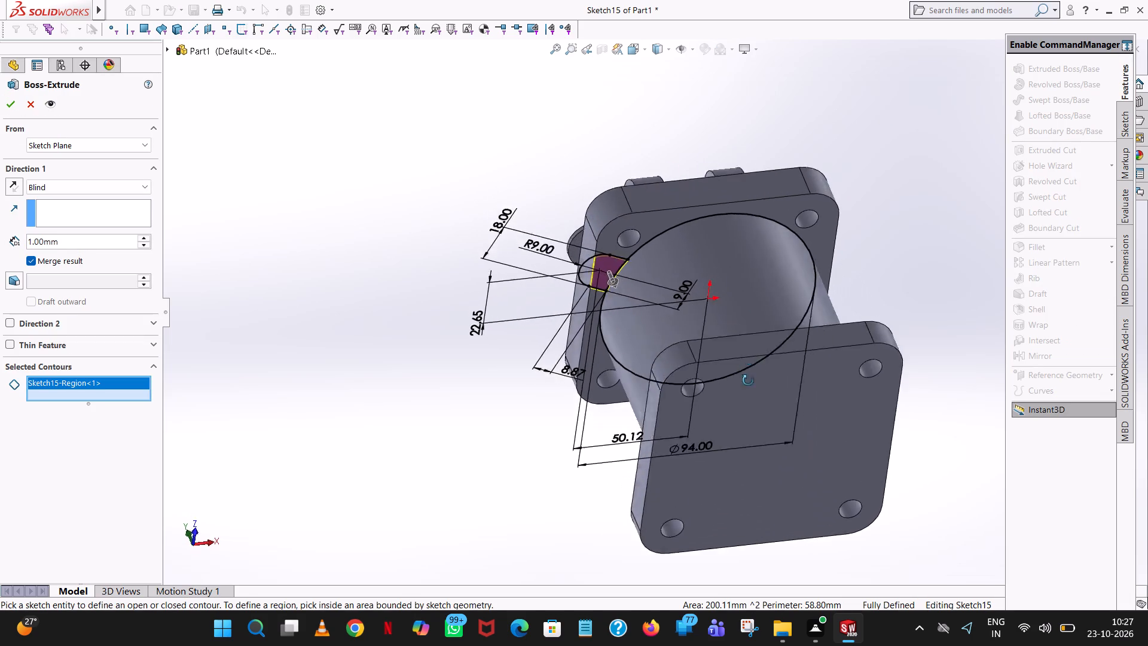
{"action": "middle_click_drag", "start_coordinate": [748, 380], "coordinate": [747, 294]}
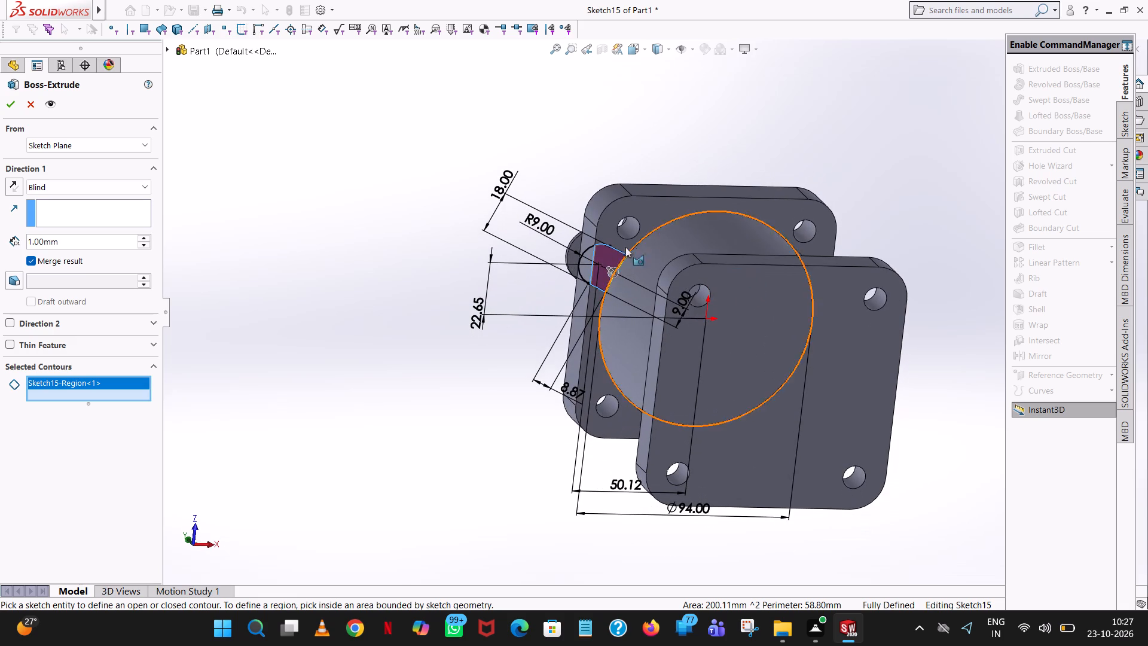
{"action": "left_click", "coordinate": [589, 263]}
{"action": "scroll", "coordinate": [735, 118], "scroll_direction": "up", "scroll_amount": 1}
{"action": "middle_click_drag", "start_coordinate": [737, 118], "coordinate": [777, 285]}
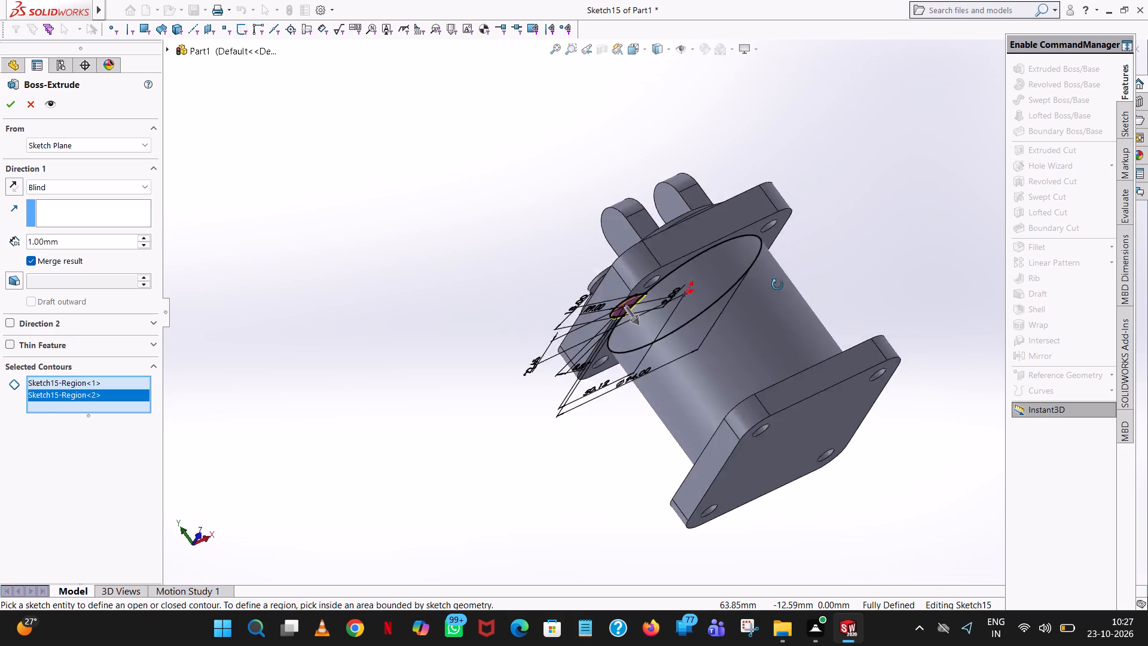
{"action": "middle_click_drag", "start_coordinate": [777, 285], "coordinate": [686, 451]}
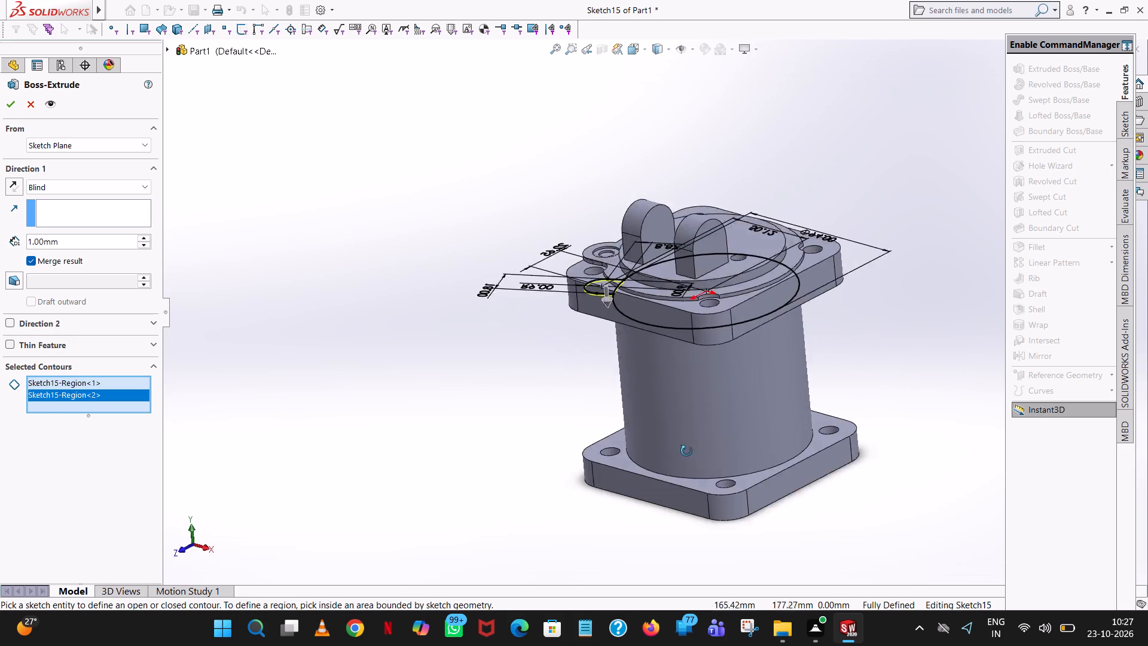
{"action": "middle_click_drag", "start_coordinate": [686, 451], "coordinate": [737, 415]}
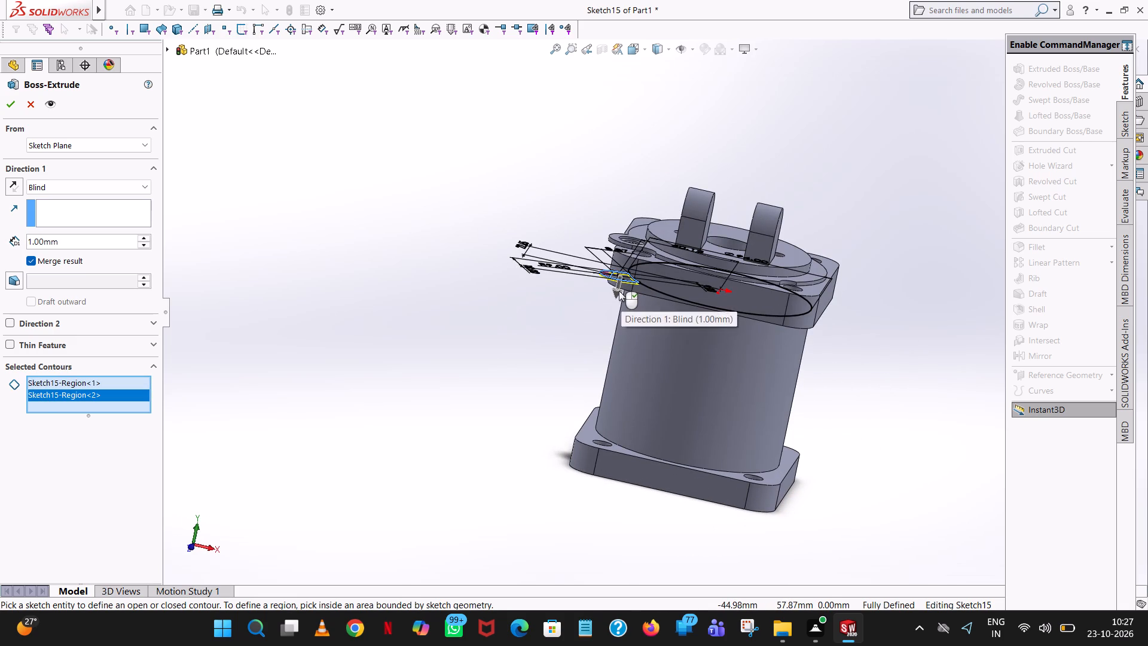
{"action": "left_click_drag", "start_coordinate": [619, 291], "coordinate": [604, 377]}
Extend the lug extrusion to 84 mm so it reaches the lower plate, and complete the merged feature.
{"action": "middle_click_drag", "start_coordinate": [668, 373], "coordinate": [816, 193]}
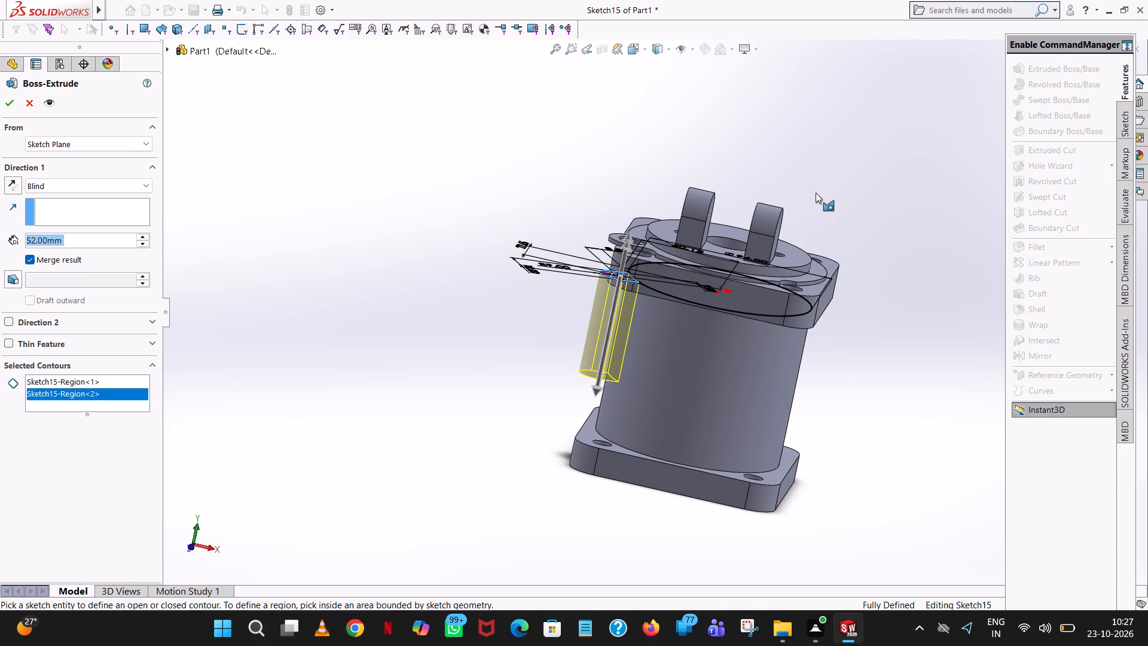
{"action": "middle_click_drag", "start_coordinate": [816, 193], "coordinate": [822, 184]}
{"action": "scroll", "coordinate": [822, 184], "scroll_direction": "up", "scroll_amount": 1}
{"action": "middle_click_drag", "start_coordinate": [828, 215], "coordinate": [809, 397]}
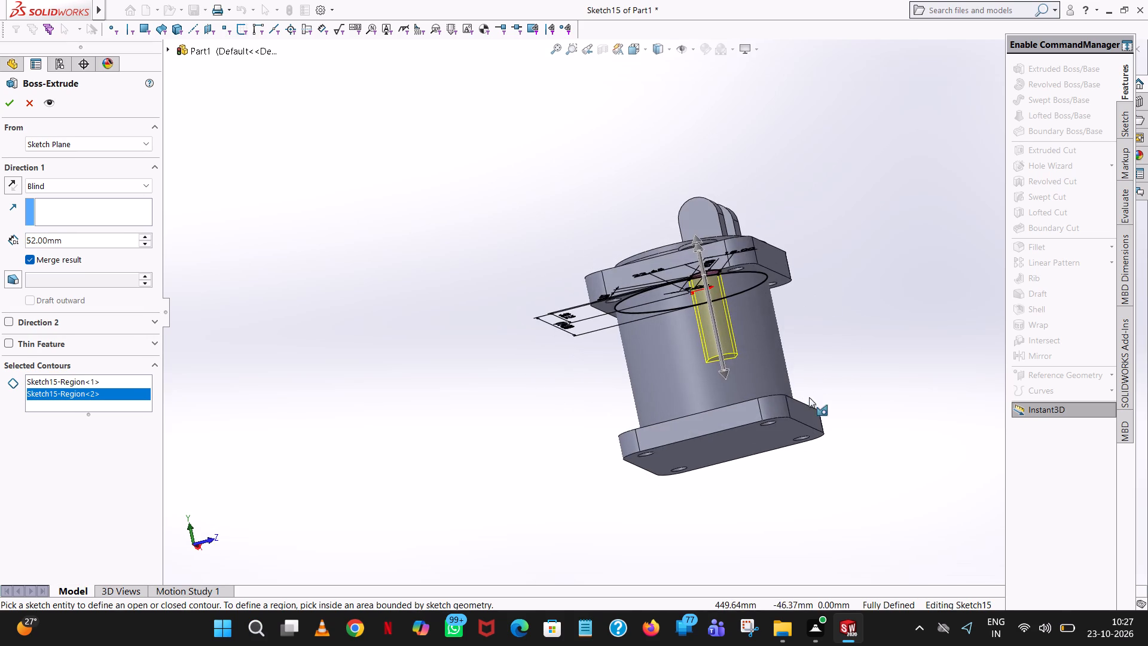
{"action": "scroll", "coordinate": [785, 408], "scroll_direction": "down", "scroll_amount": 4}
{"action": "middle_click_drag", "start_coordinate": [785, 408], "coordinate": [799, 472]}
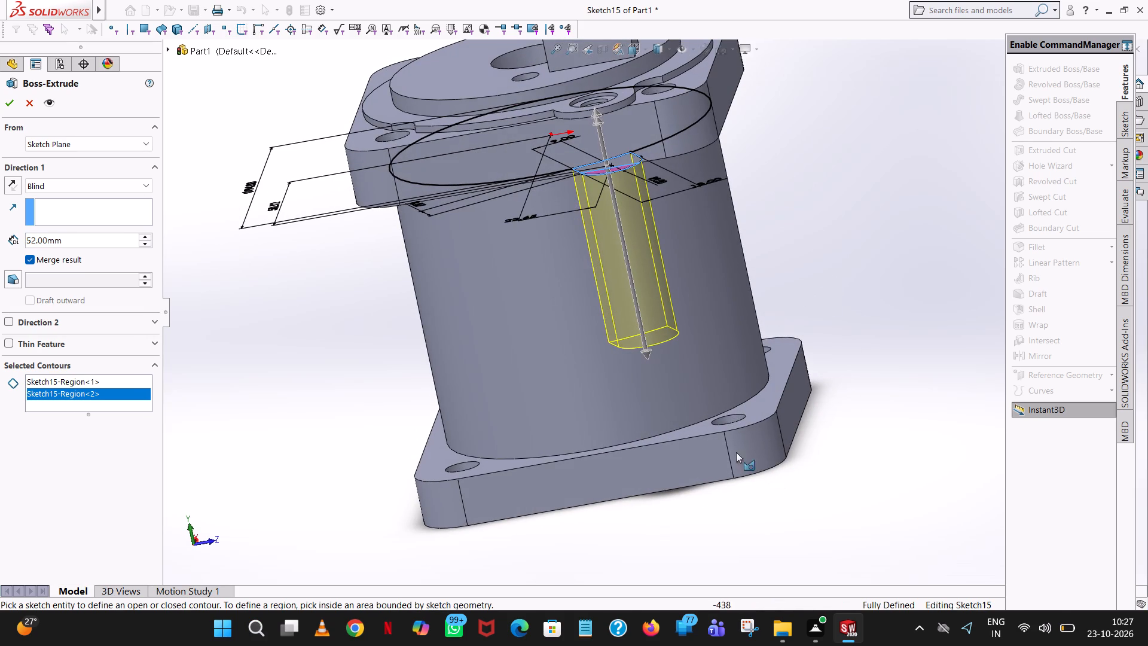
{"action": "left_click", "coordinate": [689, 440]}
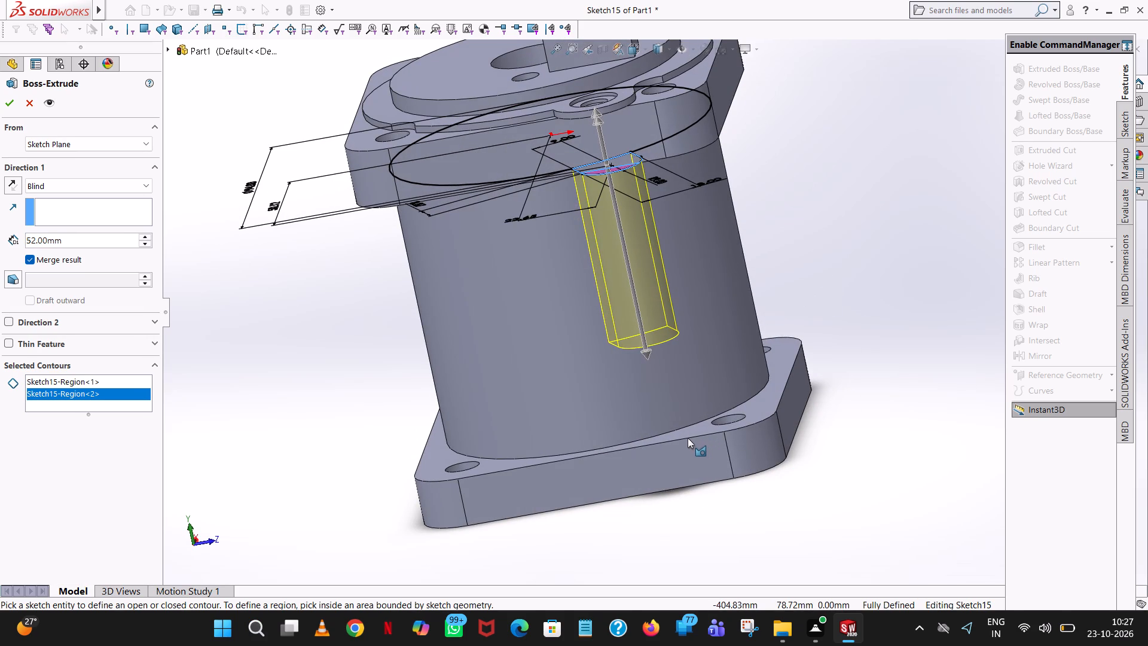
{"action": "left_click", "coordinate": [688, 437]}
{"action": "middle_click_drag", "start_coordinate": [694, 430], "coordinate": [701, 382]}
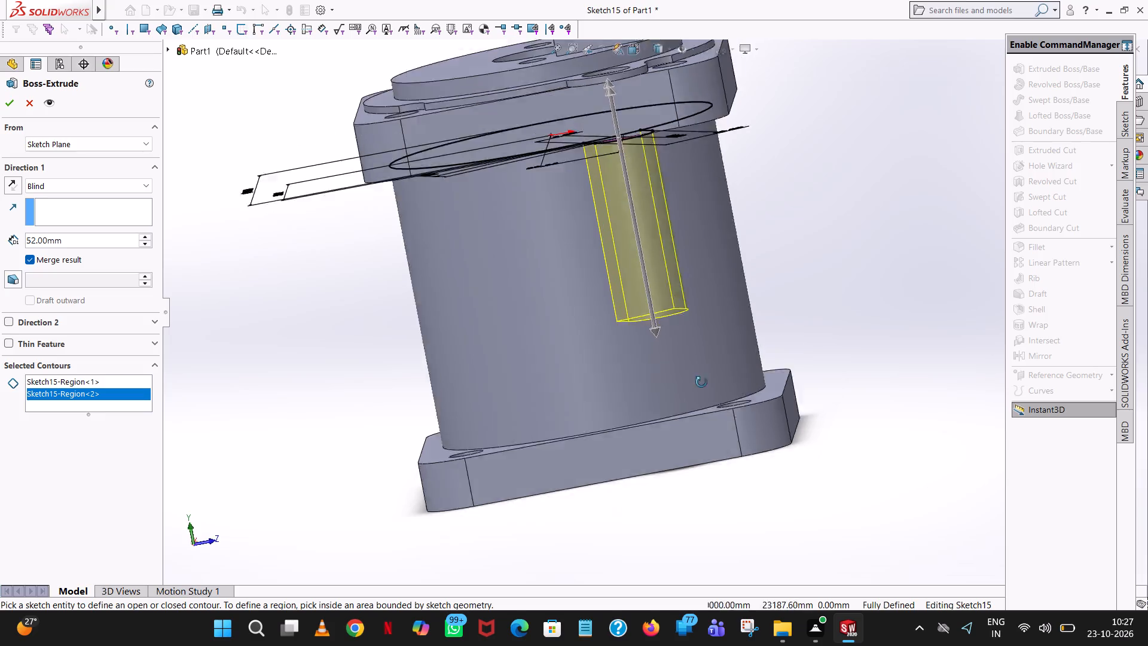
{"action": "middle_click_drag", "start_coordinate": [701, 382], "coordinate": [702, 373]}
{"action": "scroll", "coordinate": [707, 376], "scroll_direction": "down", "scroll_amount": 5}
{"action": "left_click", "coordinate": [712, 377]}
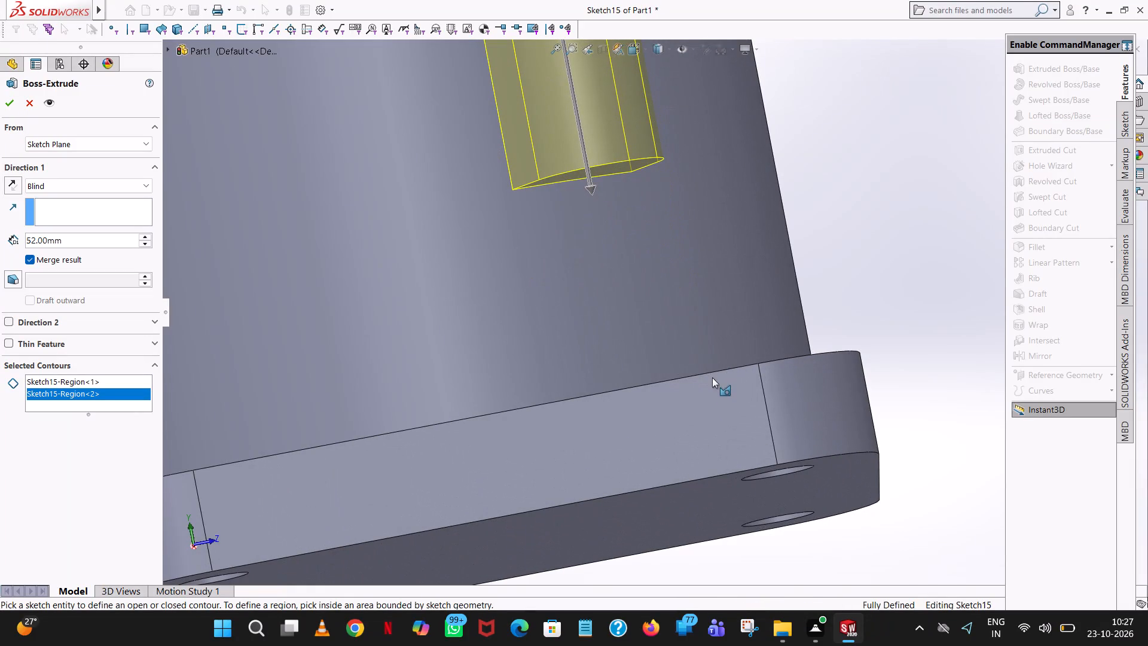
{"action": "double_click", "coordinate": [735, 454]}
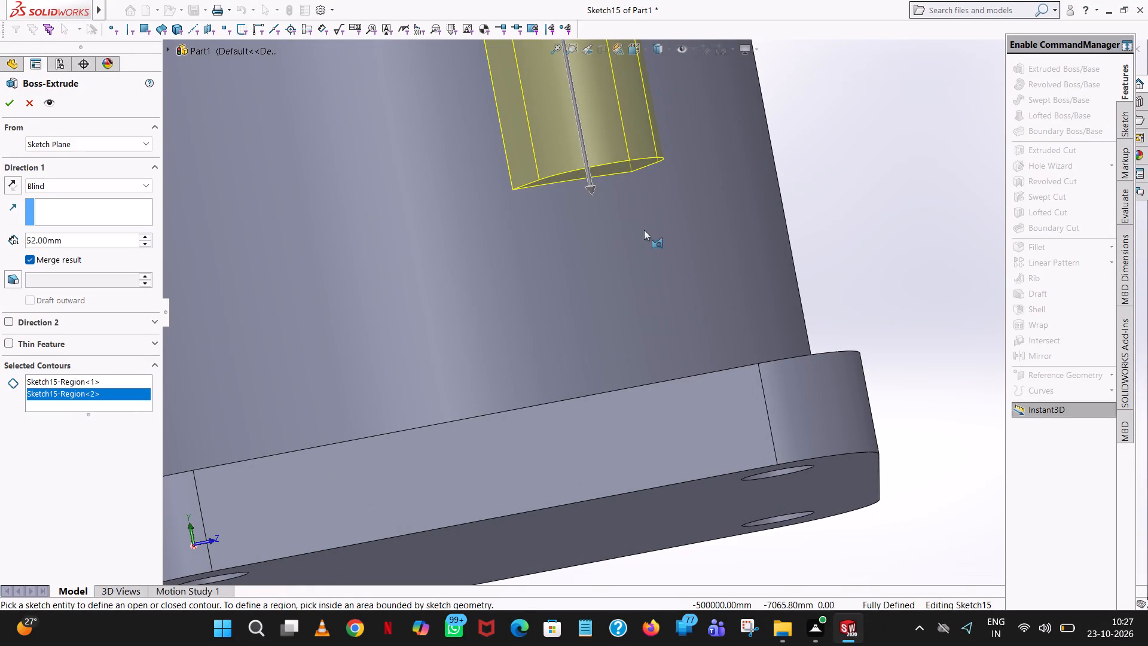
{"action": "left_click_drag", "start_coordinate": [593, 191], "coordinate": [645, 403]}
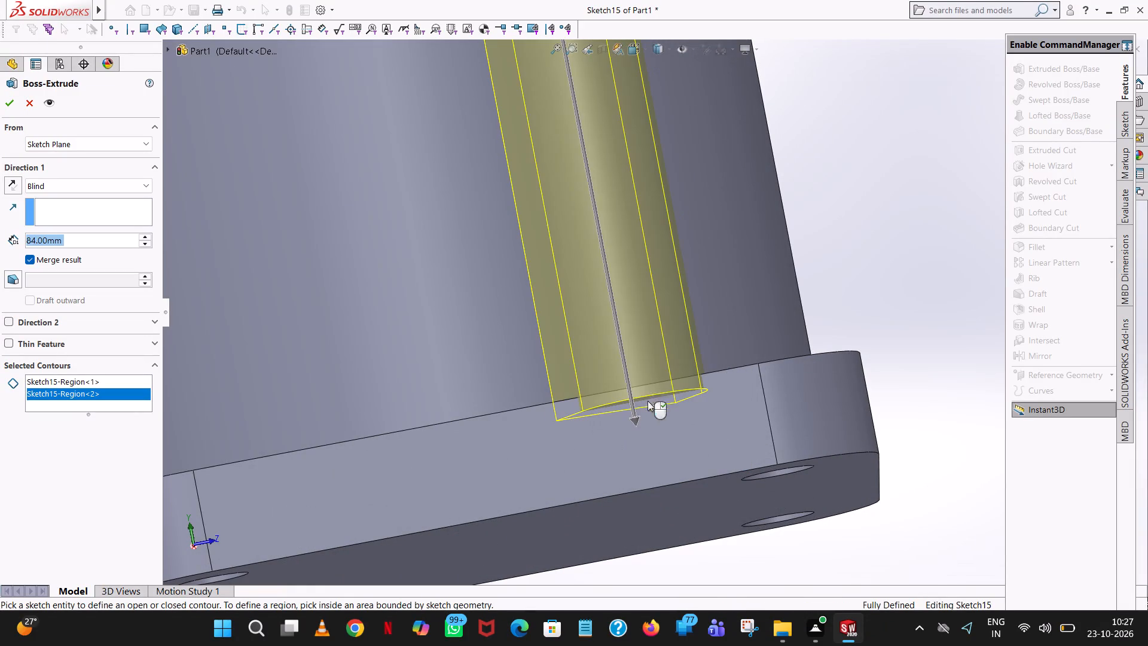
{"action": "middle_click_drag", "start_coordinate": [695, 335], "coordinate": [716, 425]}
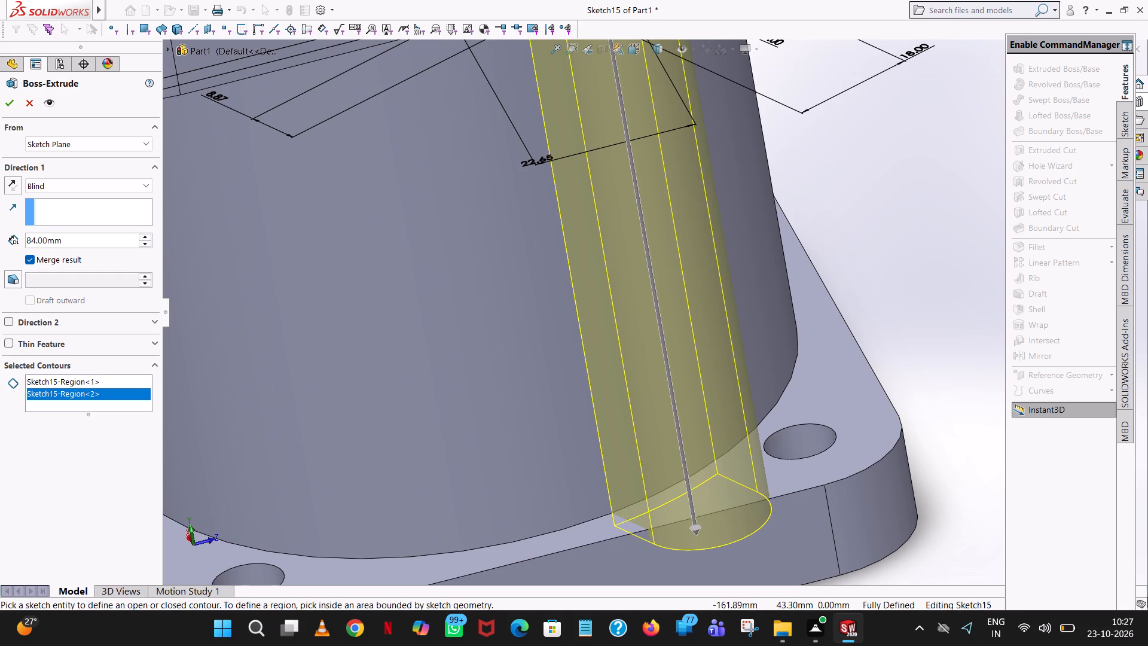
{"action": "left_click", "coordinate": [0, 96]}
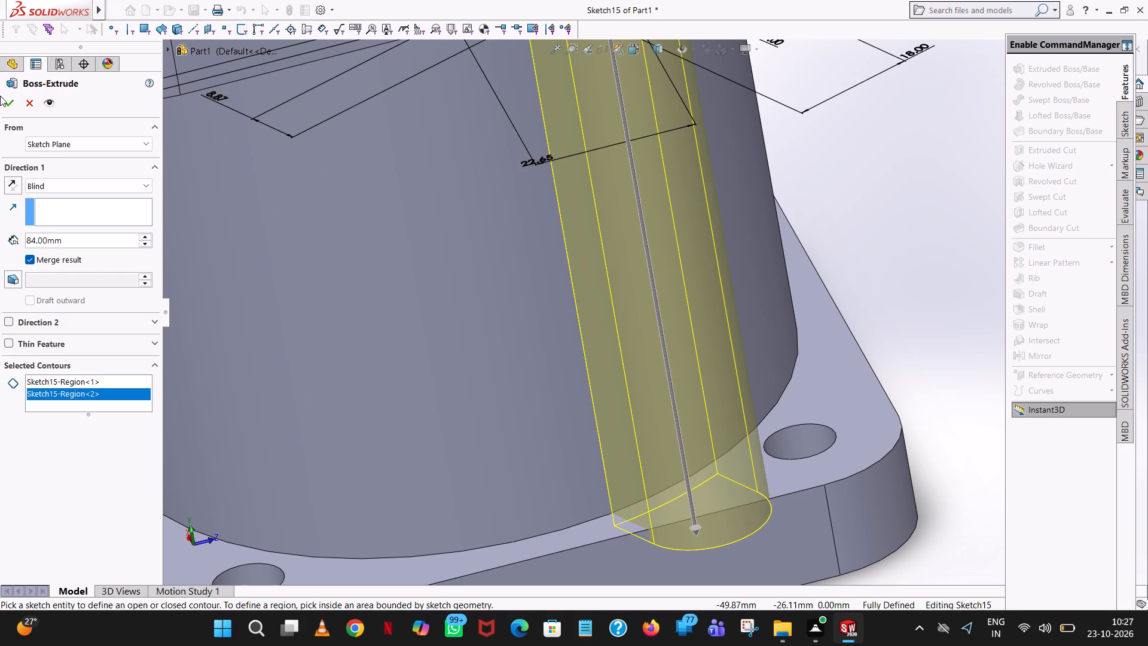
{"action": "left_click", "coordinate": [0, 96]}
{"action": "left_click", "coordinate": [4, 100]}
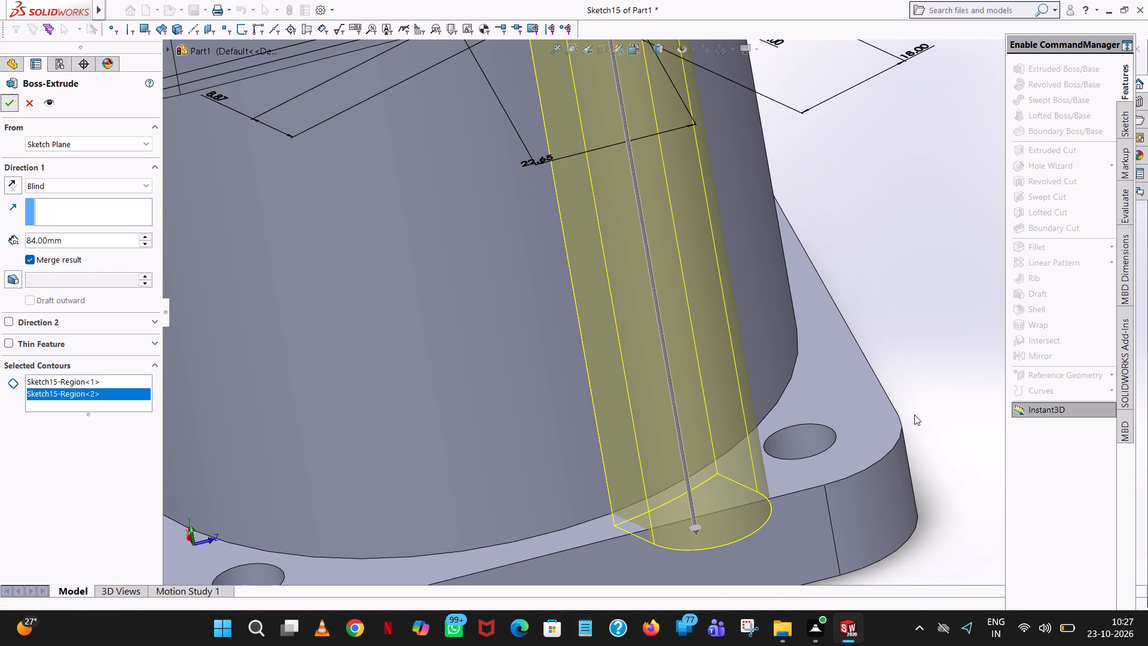
Examine from several angles how the extruded lug meets the cylinder, the upper plate and the lower plate.
{"action": "scroll", "coordinate": [916, 412], "scroll_direction": "up", "scroll_amount": 2}
{"action": "middle_click_drag", "start_coordinate": [916, 411], "coordinate": [770, 425]}
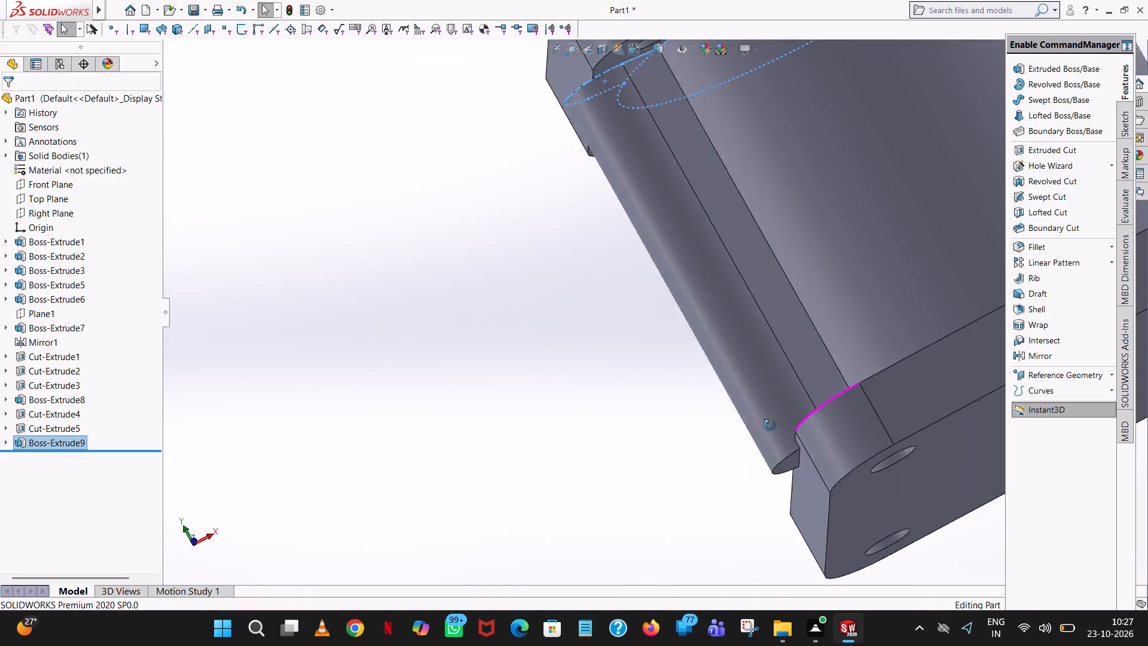
{"action": "middle_click_drag", "start_coordinate": [770, 425], "coordinate": [812, 428]}
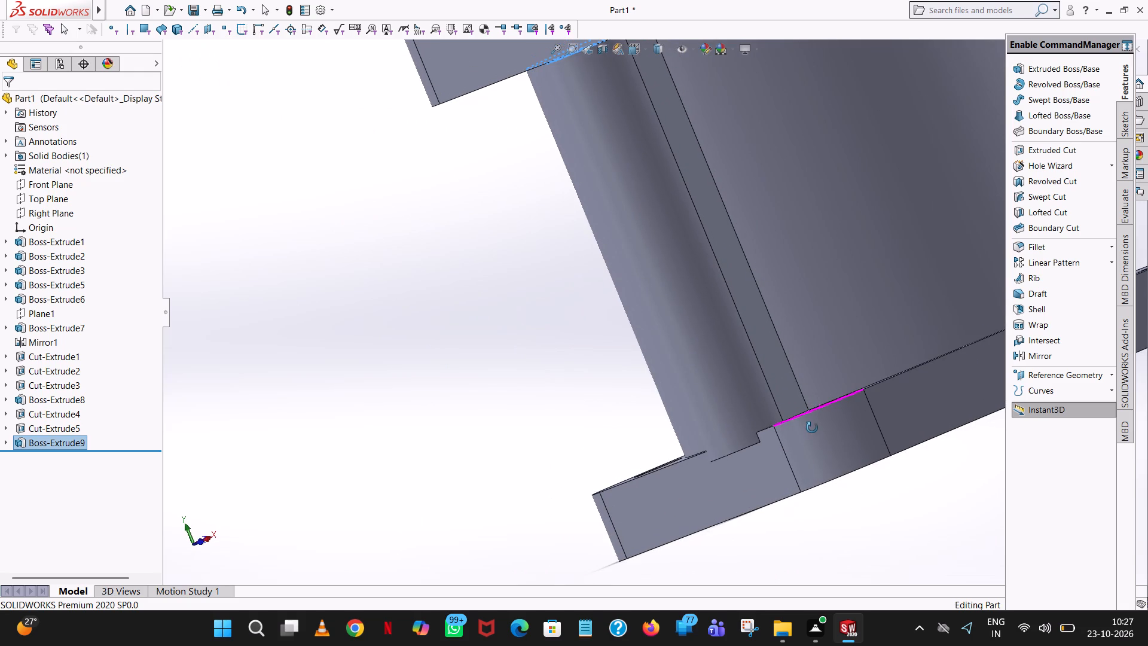
{"action": "middle_click_drag", "start_coordinate": [812, 428], "coordinate": [812, 427]}
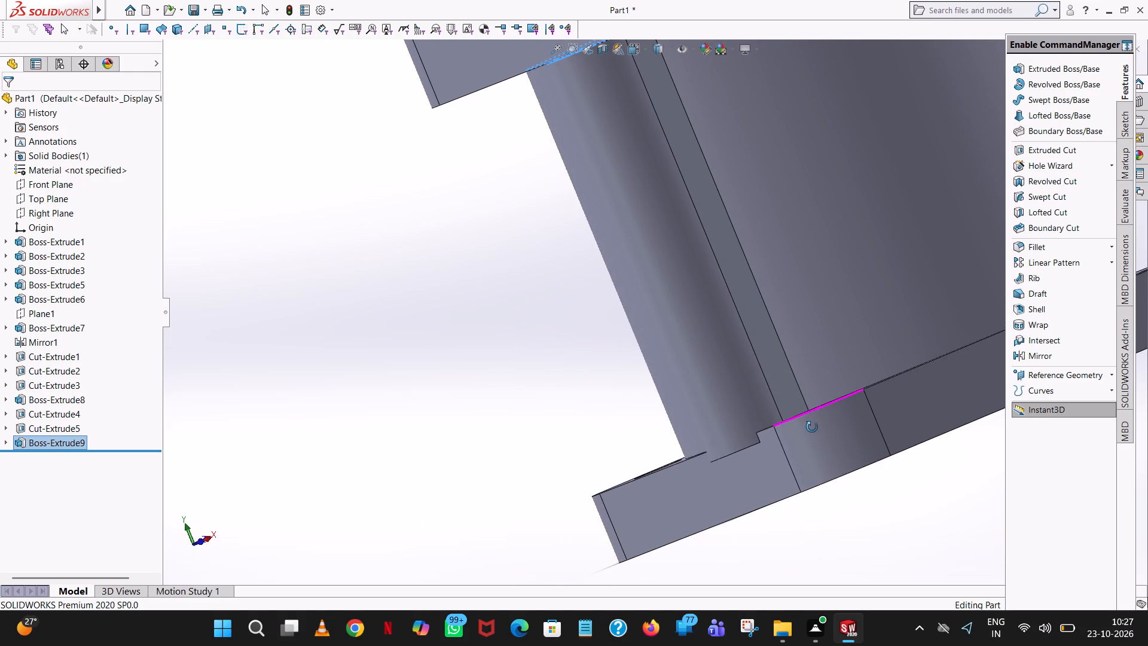
{"action": "middle_click_drag", "start_coordinate": [812, 427], "coordinate": [773, 455]}
{"action": "scroll", "coordinate": [826, 515], "scroll_direction": "up", "scroll_amount": 1}
{"action": "scroll", "coordinate": [781, 406], "scroll_direction": "up", "scroll_amount": 5}
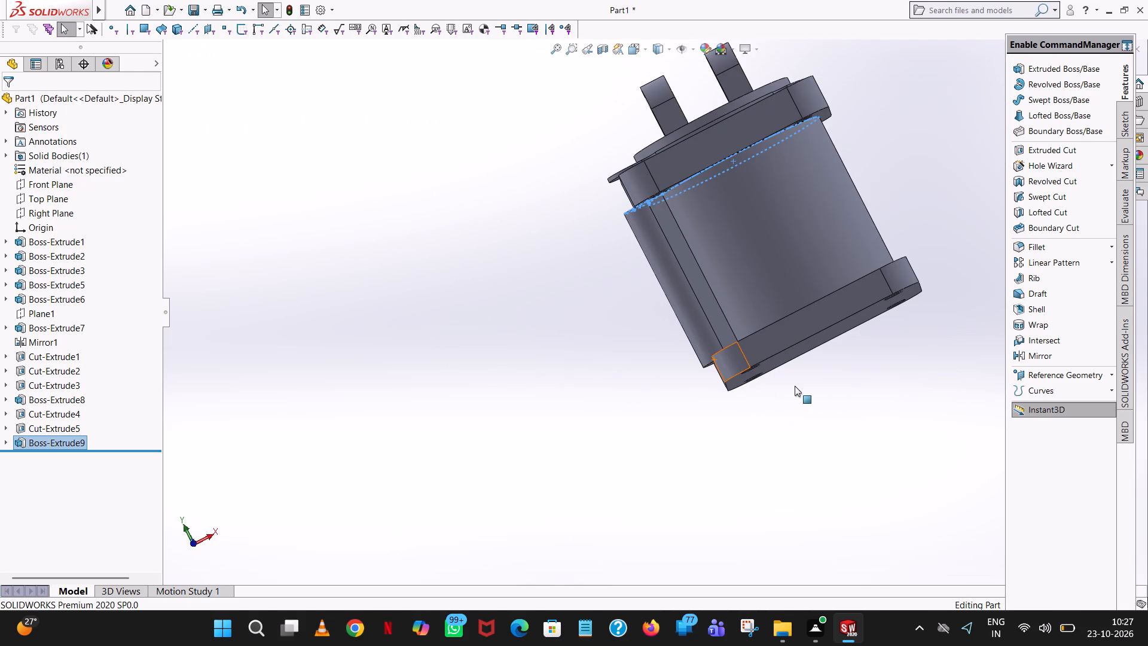
{"action": "left_click", "coordinate": [794, 386]}
{"action": "middle_click_drag", "start_coordinate": [818, 355], "coordinate": [819, 282]}
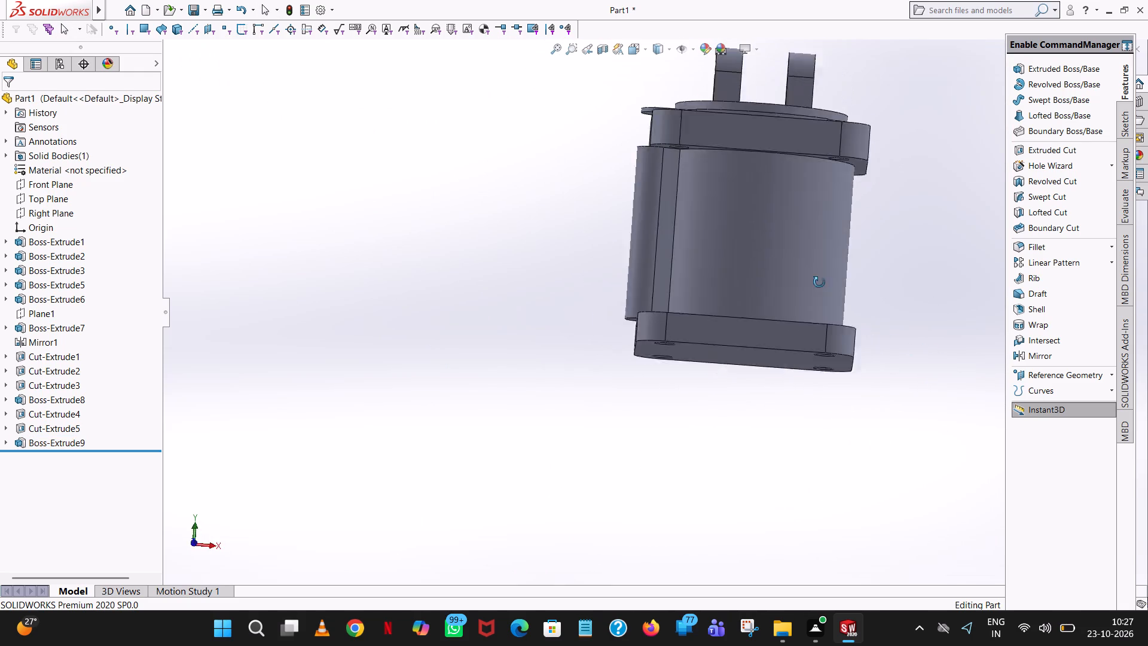
{"action": "middle_click_drag", "start_coordinate": [819, 282], "coordinate": [777, 428]}
{"action": "middle_click_drag", "start_coordinate": [775, 333], "coordinate": [775, 332]}
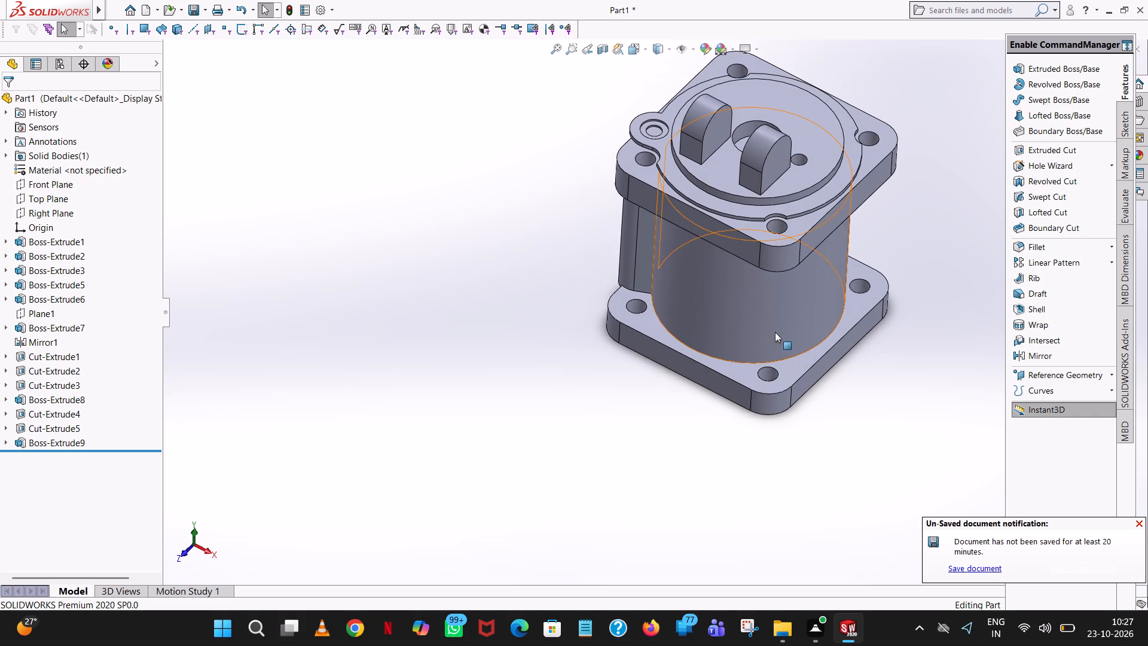
{"action": "middle_click_drag", "start_coordinate": [775, 332], "coordinate": [771, 236]}
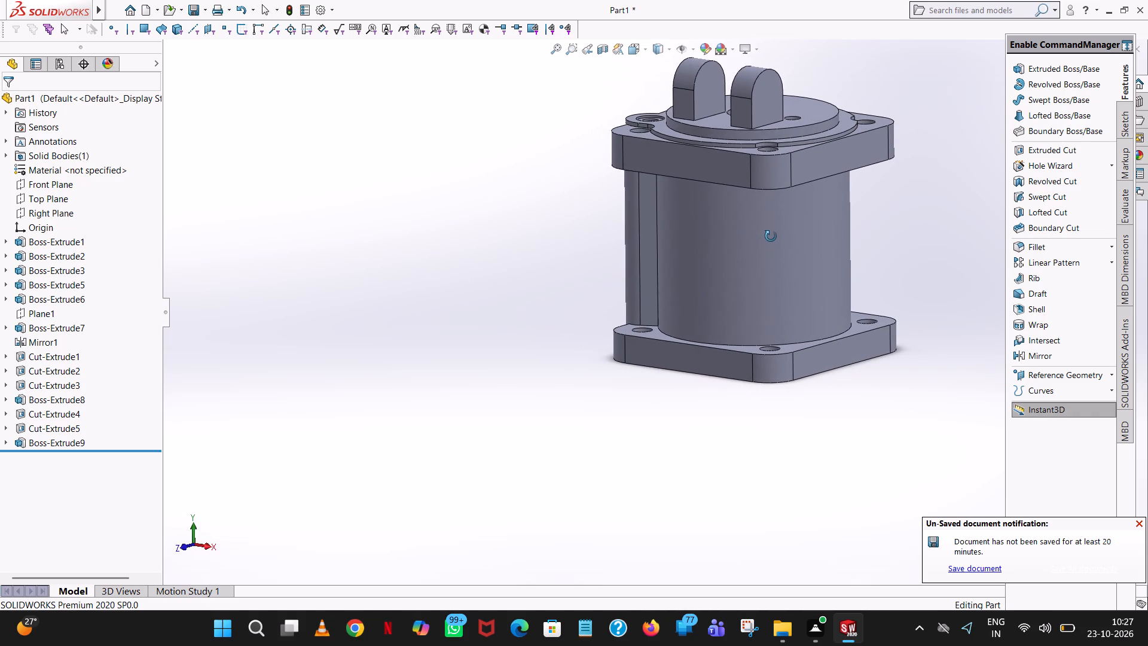
{"action": "middle_click_drag", "start_coordinate": [771, 236], "coordinate": [793, 285]}
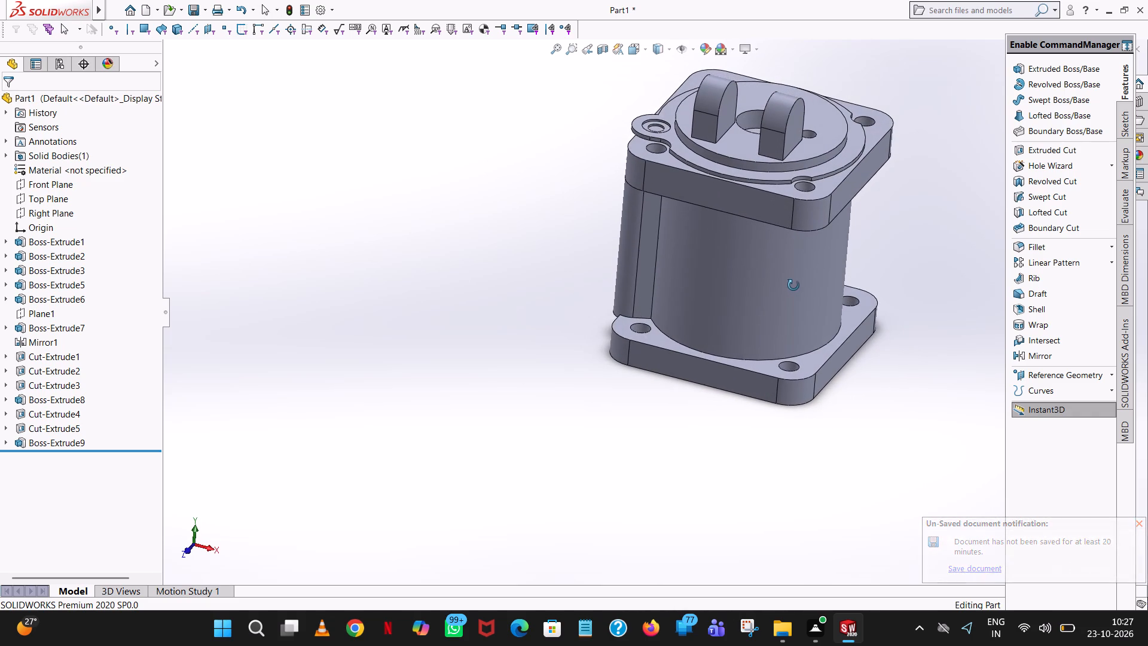
{"action": "middle_click_drag", "start_coordinate": [793, 285], "coordinate": [794, 289]}
{"action": "scroll", "coordinate": [794, 289], "scroll_direction": "up", "scroll_amount": 1}
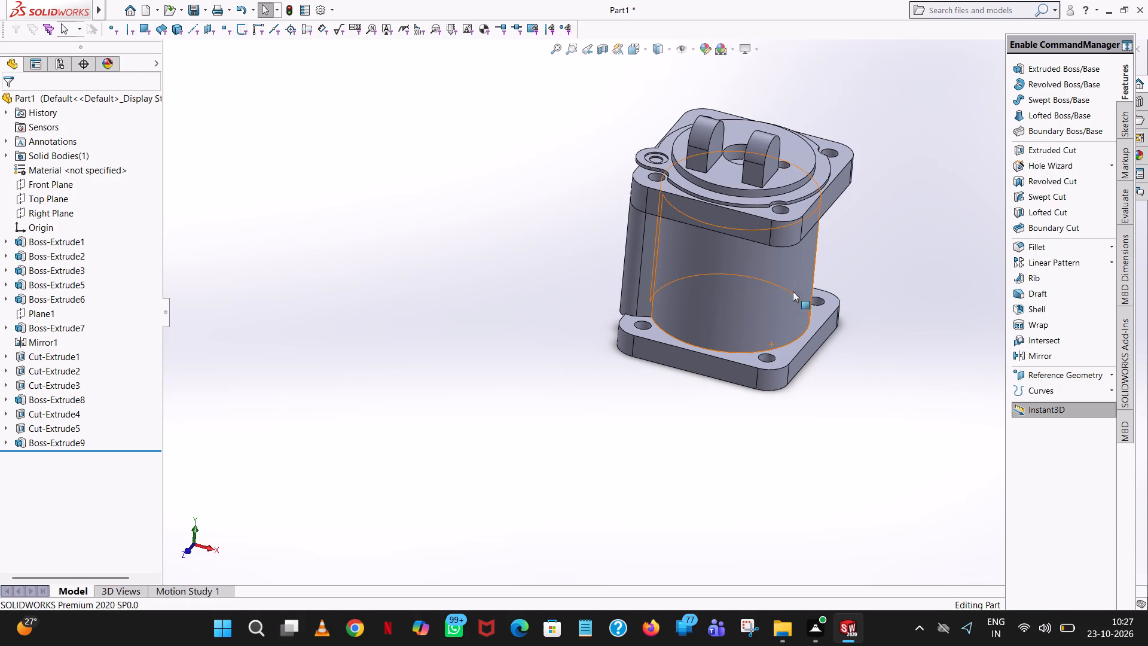
{"action": "scroll", "coordinate": [759, 303], "scroll_direction": "down", "scroll_amount": 2}
{"action": "middle_click_drag", "start_coordinate": [759, 303], "coordinate": [758, 300]}
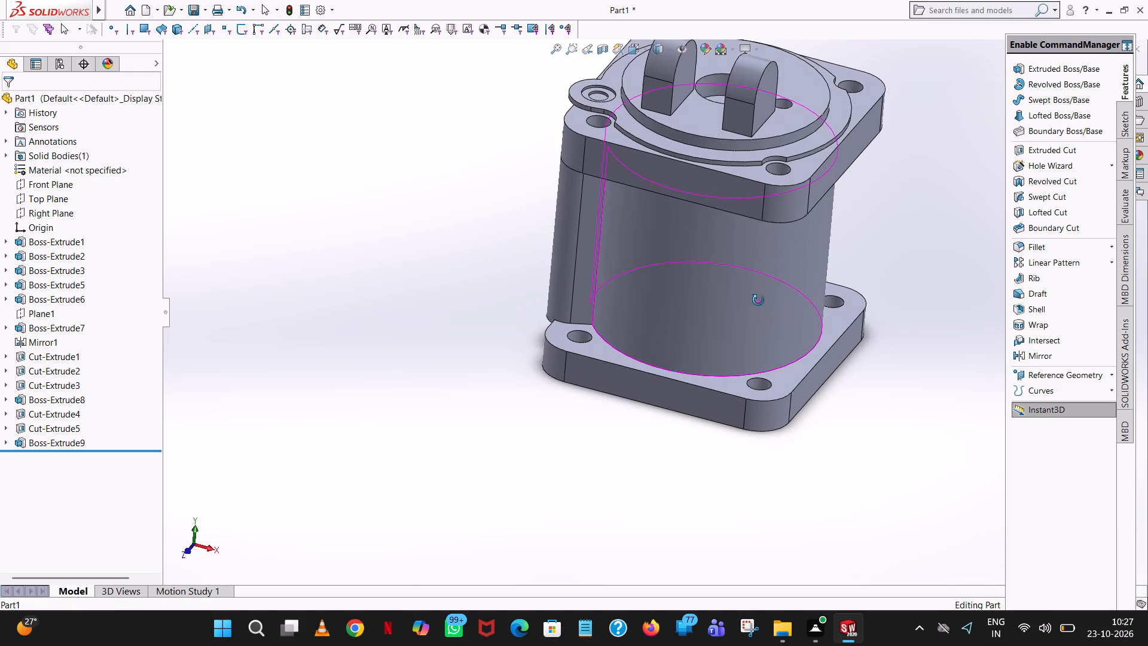
{"action": "middle_click_drag", "start_coordinate": [758, 300], "coordinate": [890, 112]}
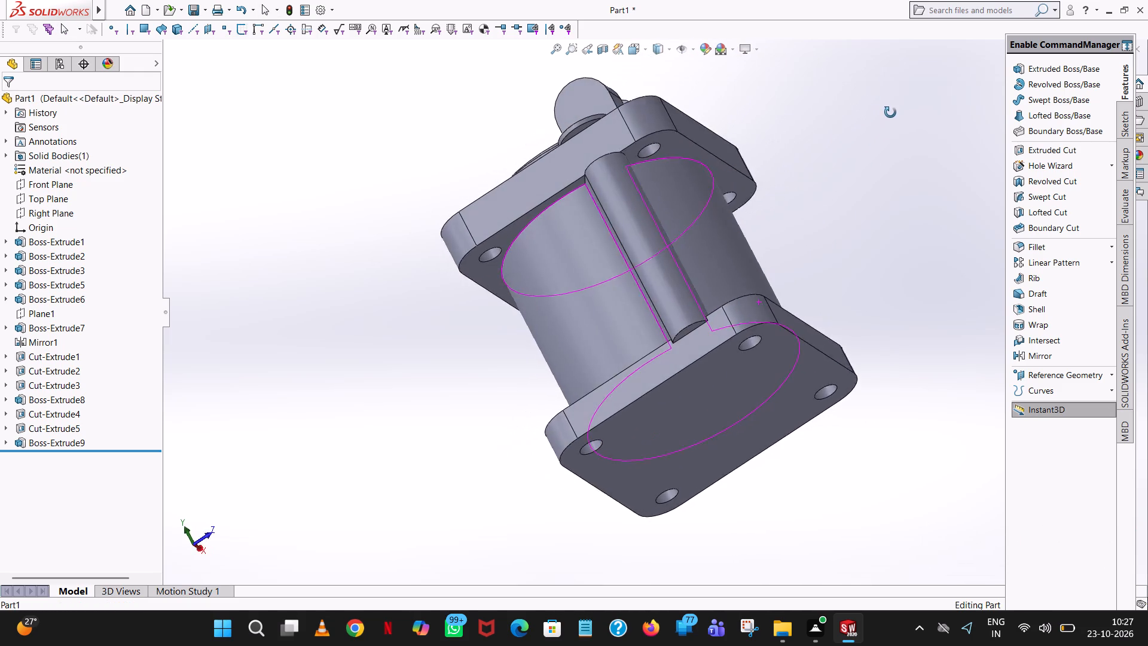
{"action": "middle_click_drag", "start_coordinate": [890, 112], "coordinate": [765, 248]}
{"action": "scroll", "coordinate": [722, 272], "scroll_direction": "up", "scroll_amount": 1}
{"action": "scroll", "coordinate": [765, 248], "scroll_direction": "up", "scroll_amount": 1}
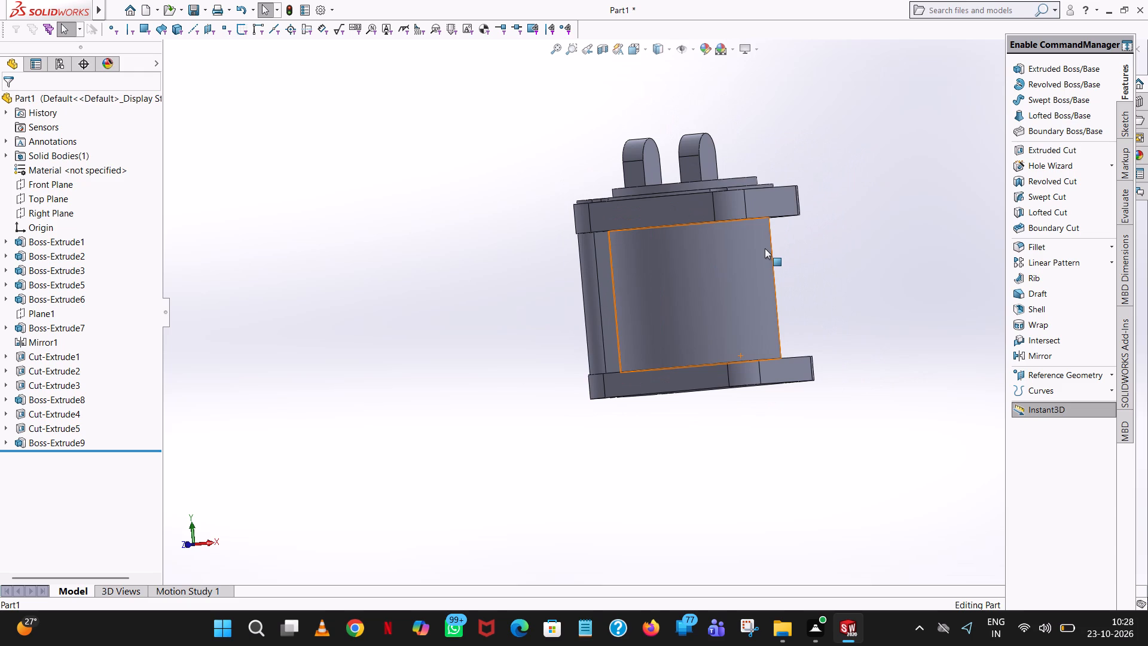
{"action": "scroll", "coordinate": [765, 248], "scroll_direction": "up", "scroll_amount": 1}
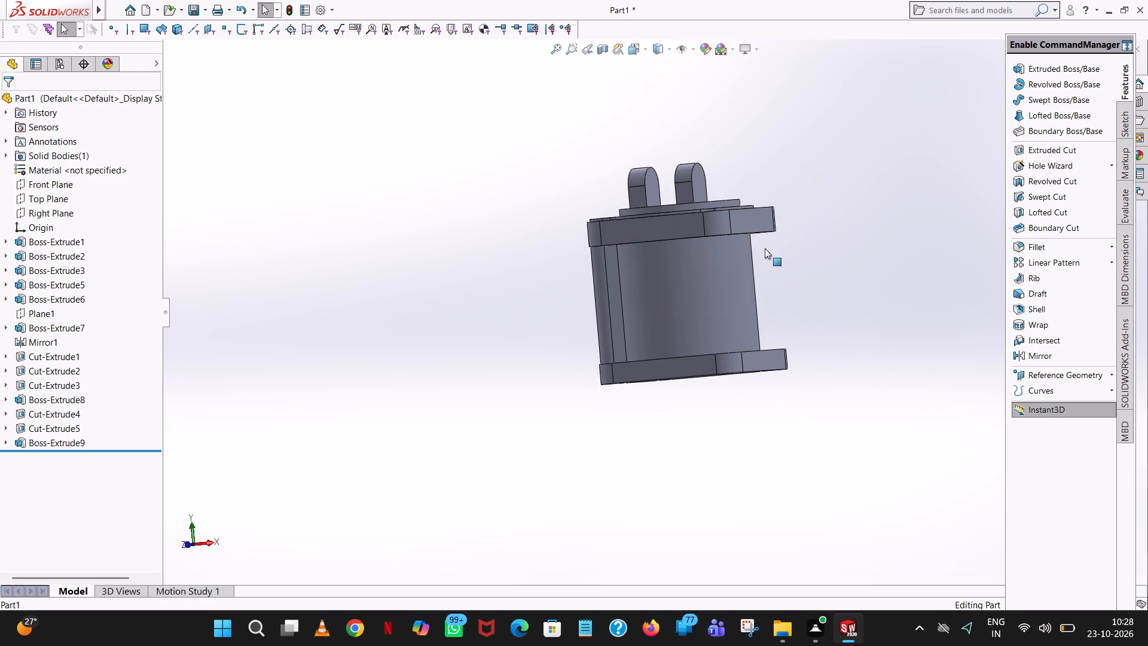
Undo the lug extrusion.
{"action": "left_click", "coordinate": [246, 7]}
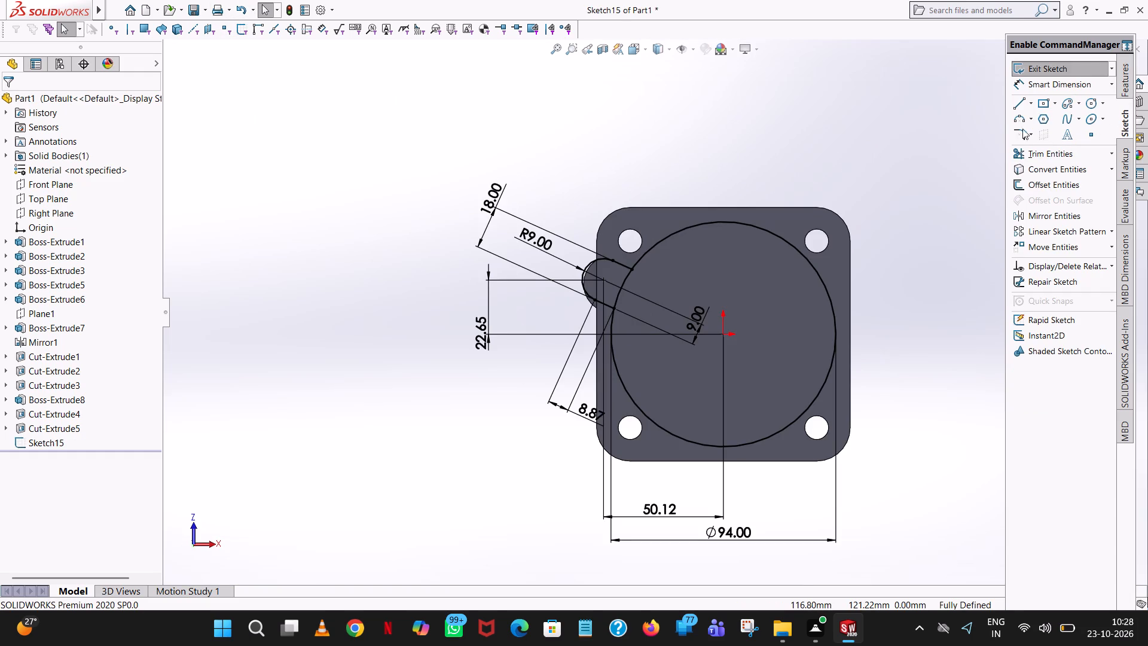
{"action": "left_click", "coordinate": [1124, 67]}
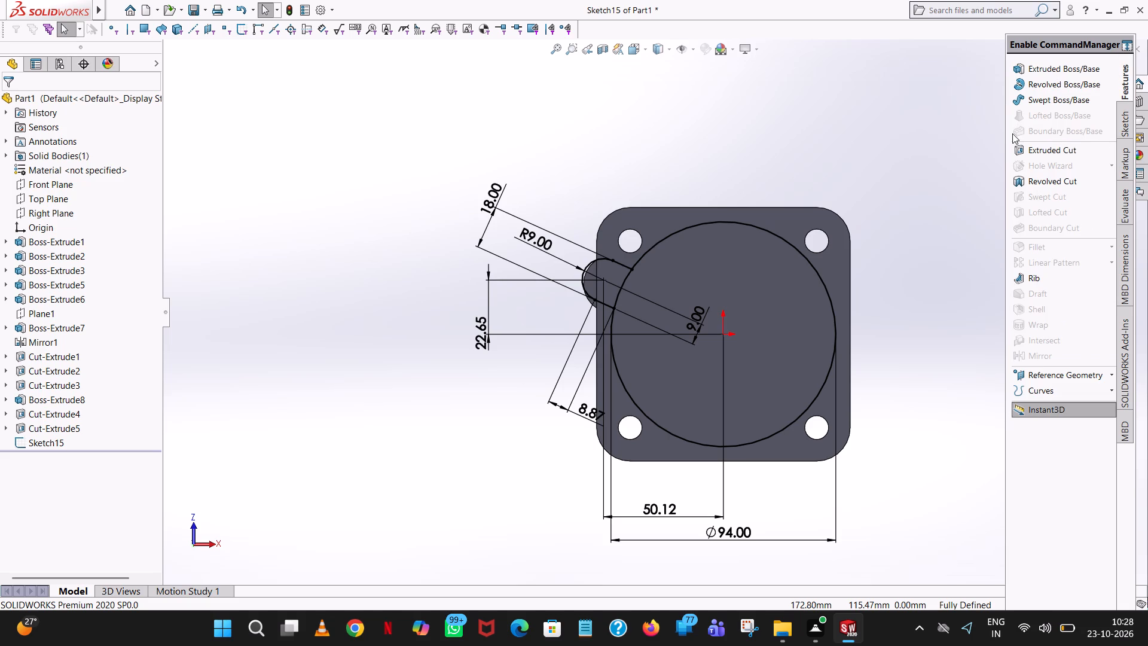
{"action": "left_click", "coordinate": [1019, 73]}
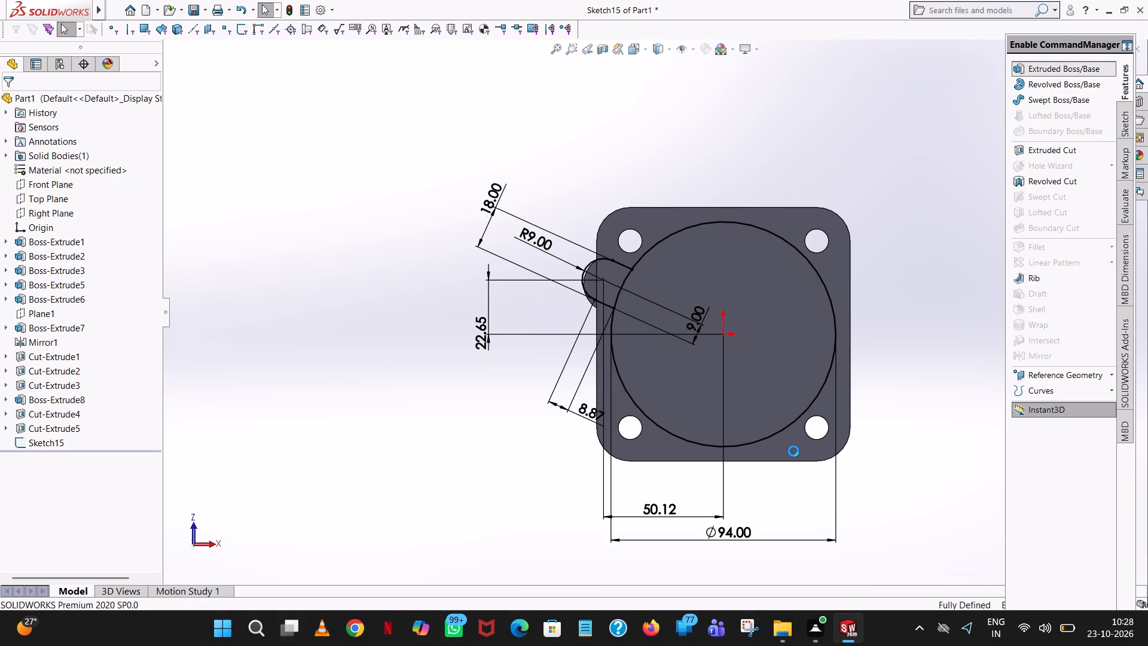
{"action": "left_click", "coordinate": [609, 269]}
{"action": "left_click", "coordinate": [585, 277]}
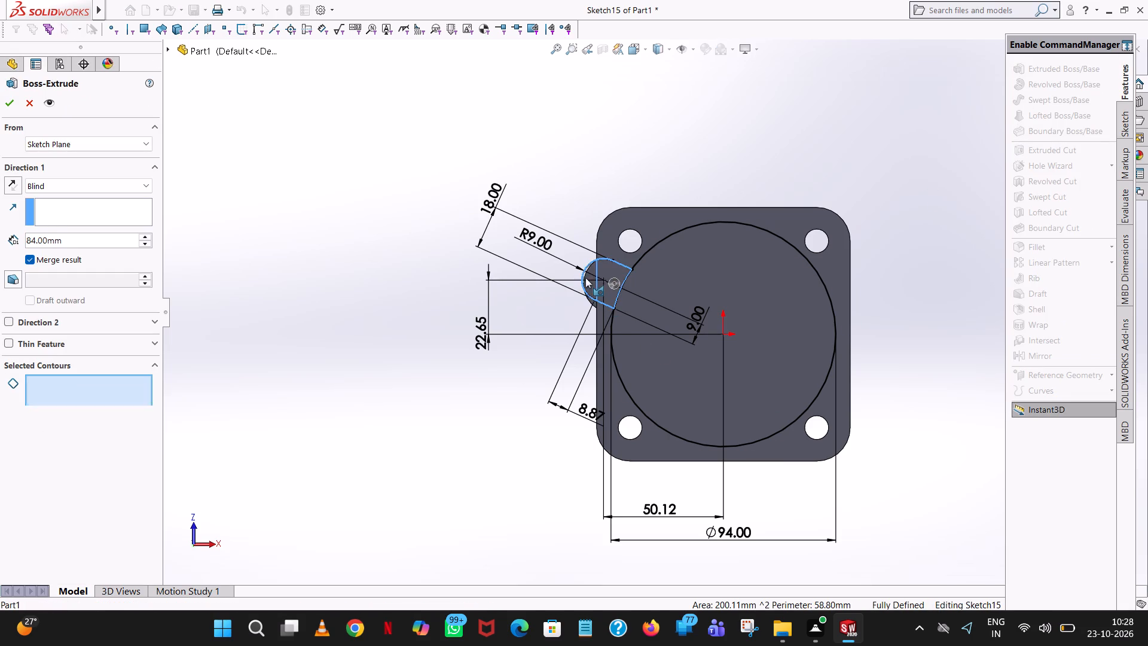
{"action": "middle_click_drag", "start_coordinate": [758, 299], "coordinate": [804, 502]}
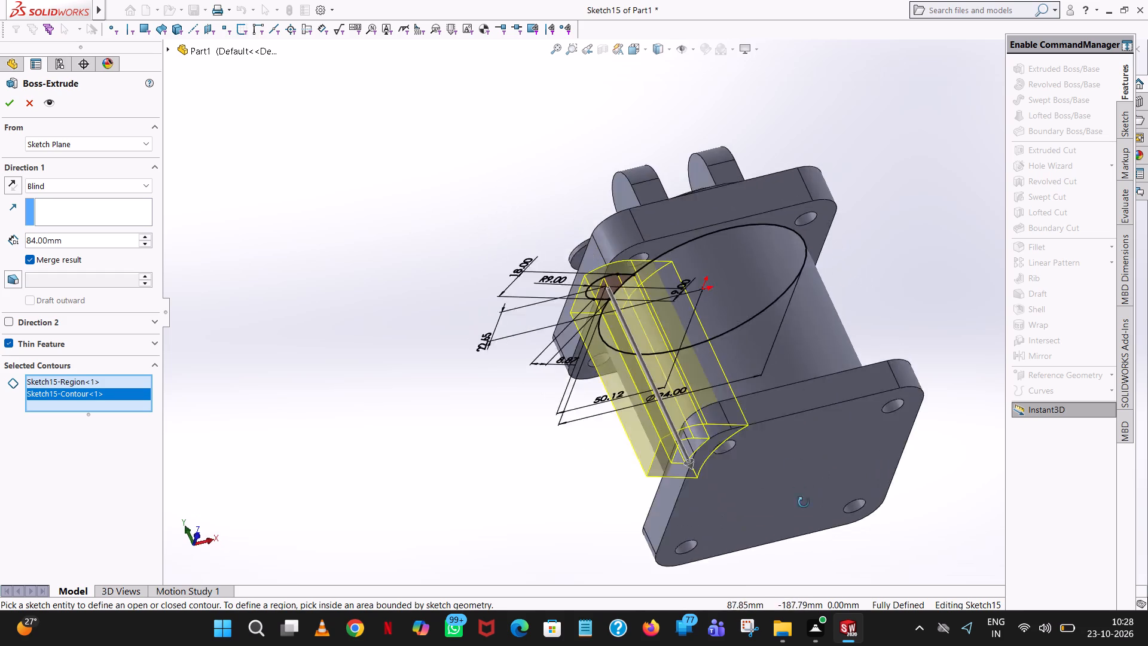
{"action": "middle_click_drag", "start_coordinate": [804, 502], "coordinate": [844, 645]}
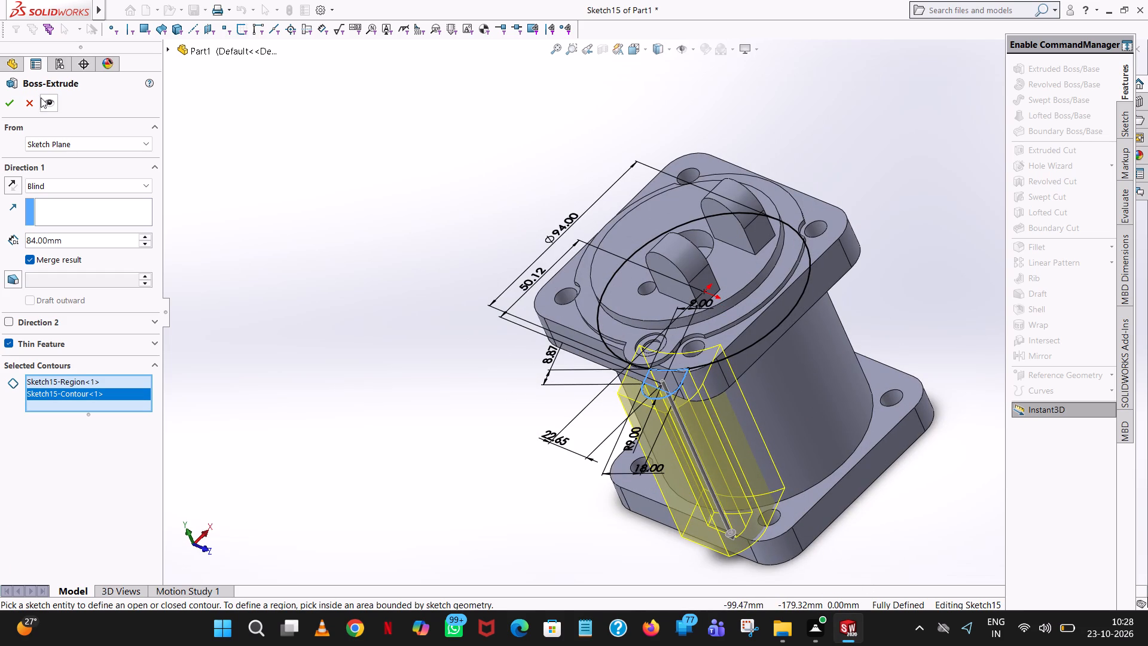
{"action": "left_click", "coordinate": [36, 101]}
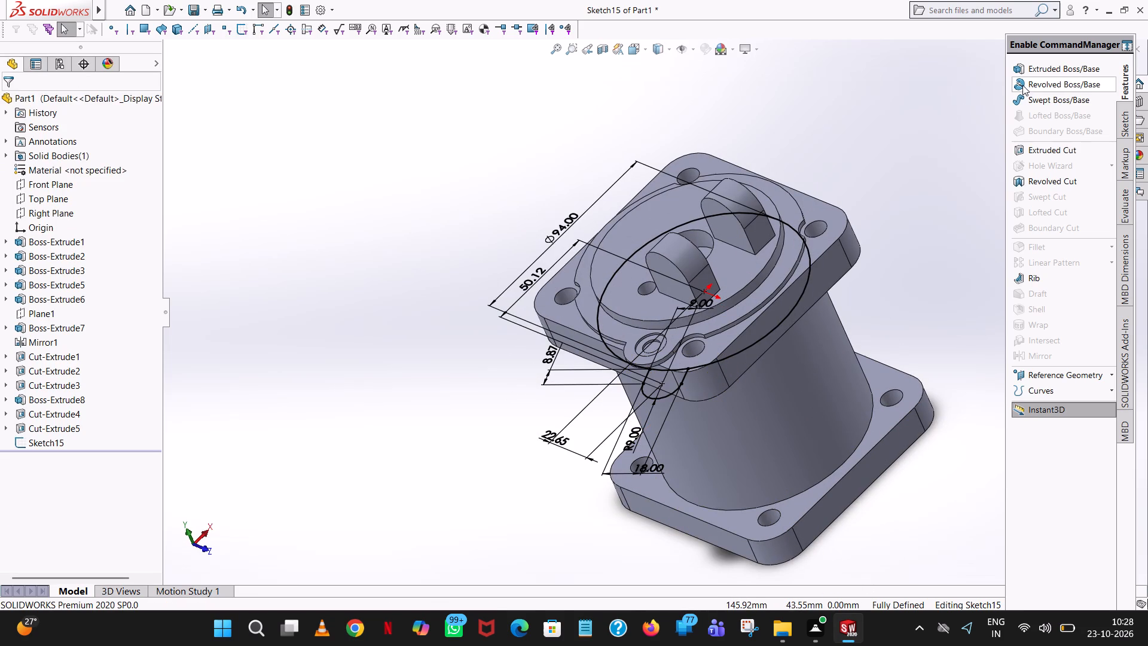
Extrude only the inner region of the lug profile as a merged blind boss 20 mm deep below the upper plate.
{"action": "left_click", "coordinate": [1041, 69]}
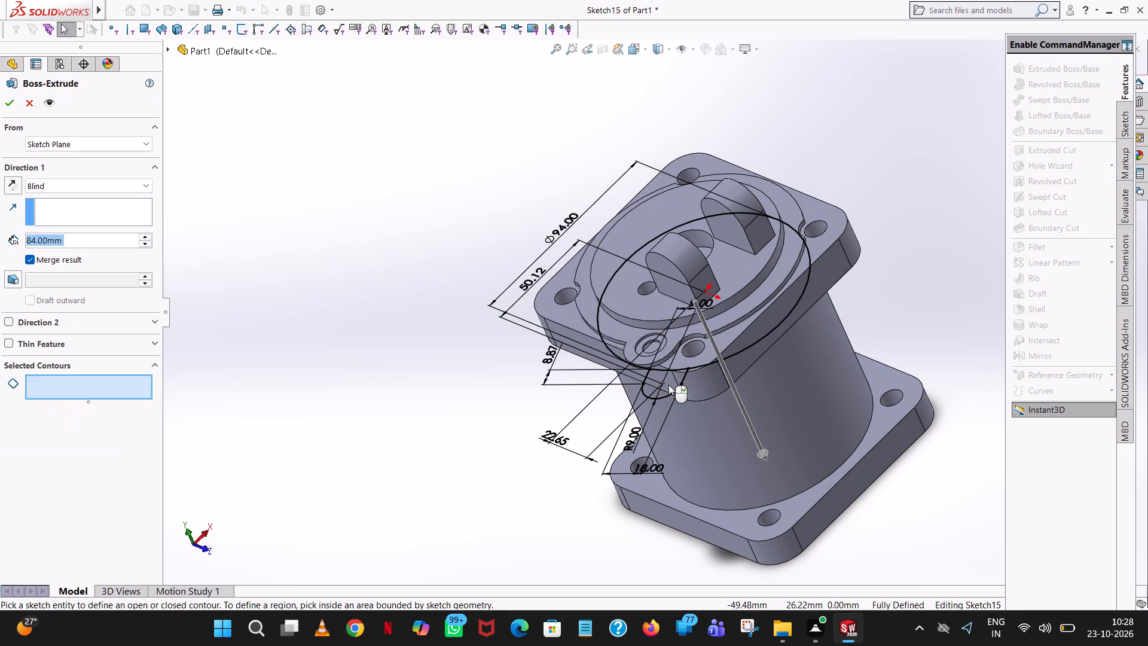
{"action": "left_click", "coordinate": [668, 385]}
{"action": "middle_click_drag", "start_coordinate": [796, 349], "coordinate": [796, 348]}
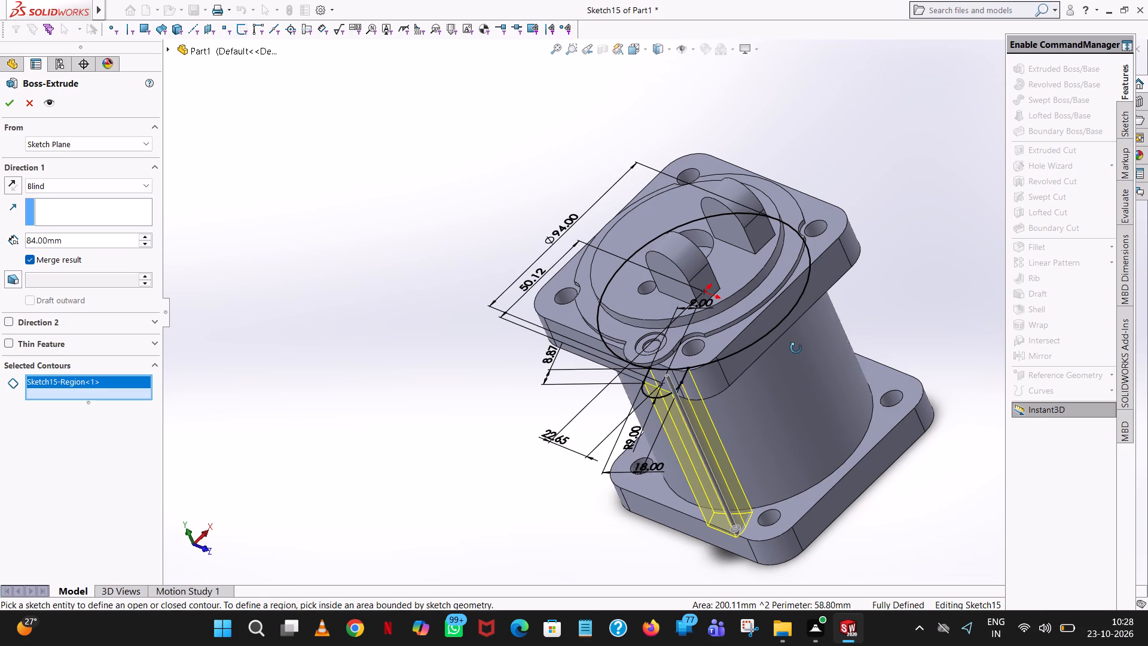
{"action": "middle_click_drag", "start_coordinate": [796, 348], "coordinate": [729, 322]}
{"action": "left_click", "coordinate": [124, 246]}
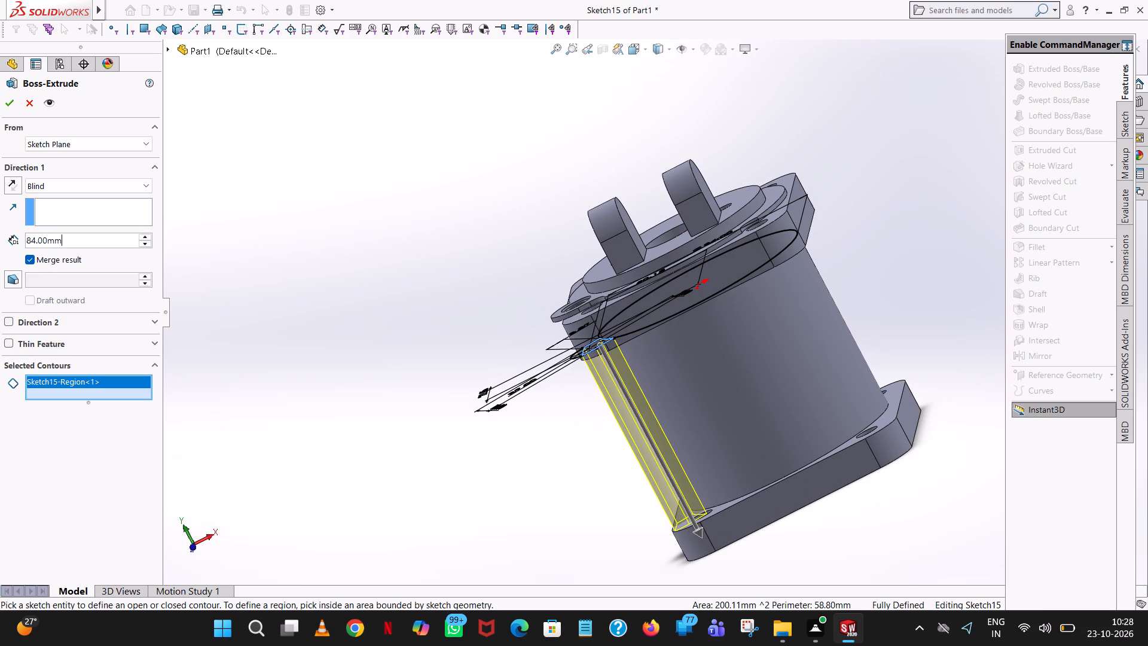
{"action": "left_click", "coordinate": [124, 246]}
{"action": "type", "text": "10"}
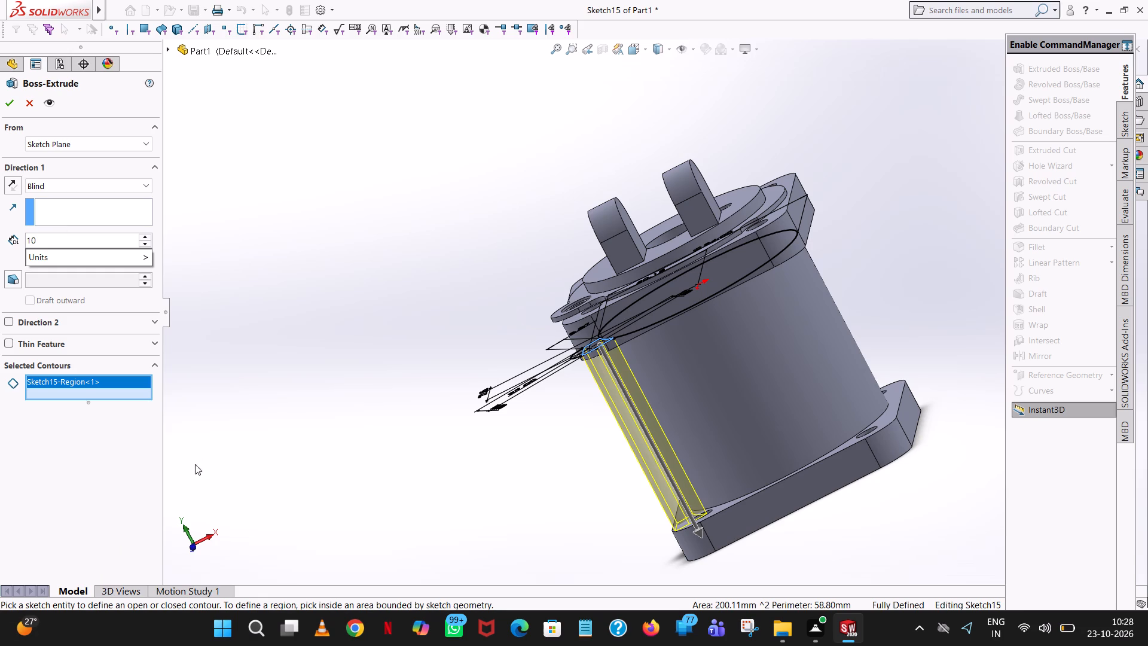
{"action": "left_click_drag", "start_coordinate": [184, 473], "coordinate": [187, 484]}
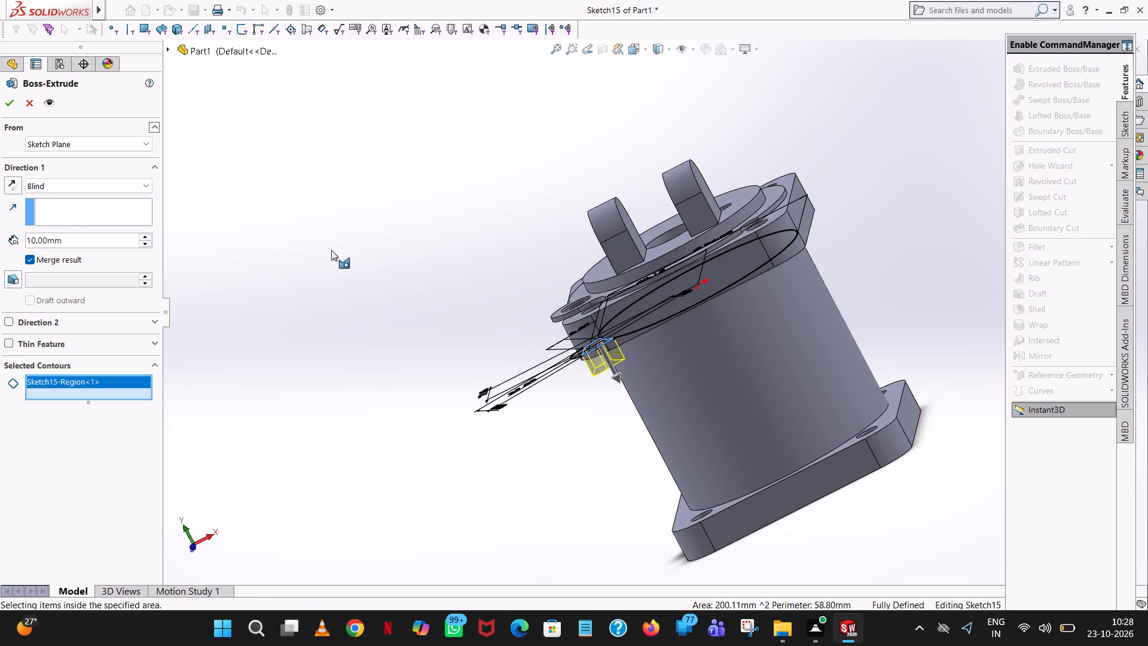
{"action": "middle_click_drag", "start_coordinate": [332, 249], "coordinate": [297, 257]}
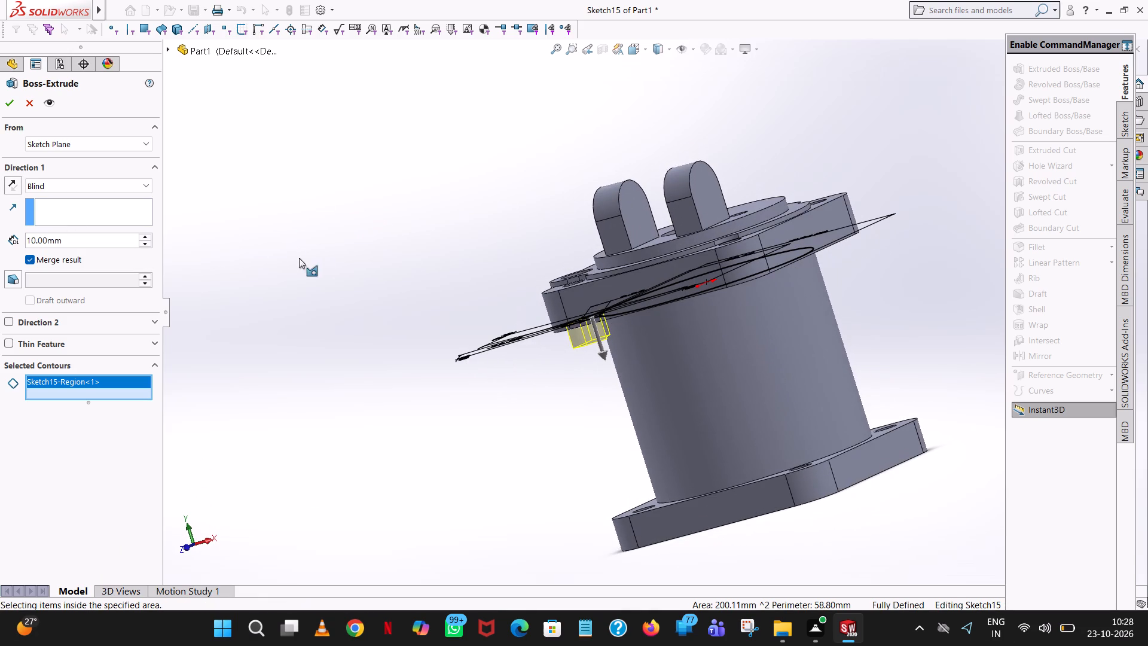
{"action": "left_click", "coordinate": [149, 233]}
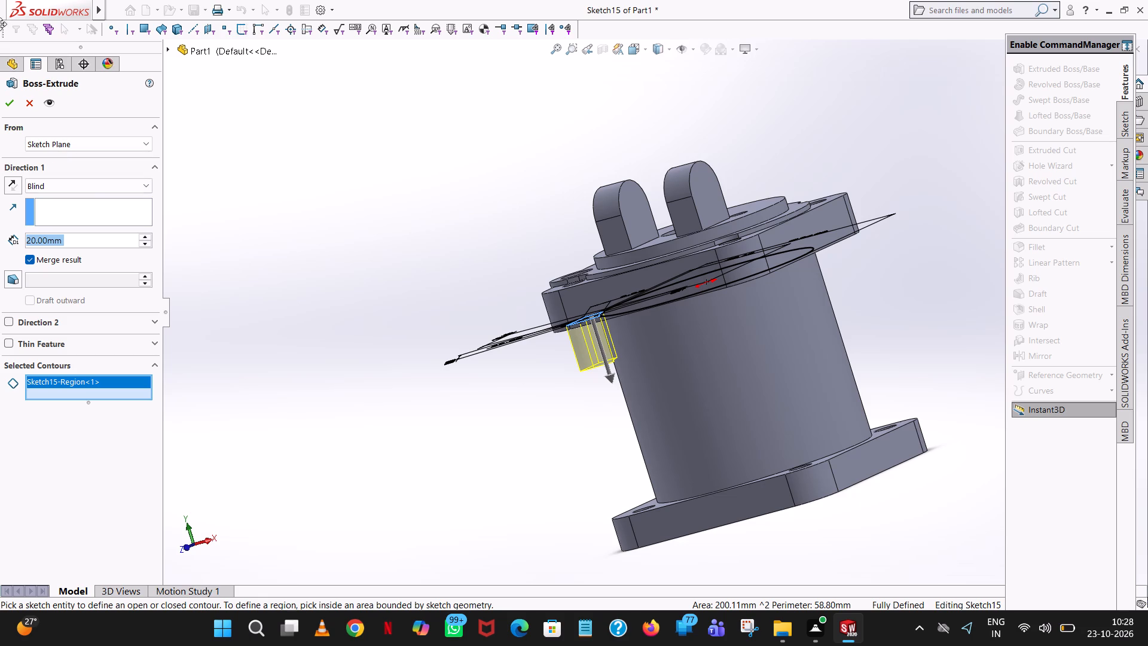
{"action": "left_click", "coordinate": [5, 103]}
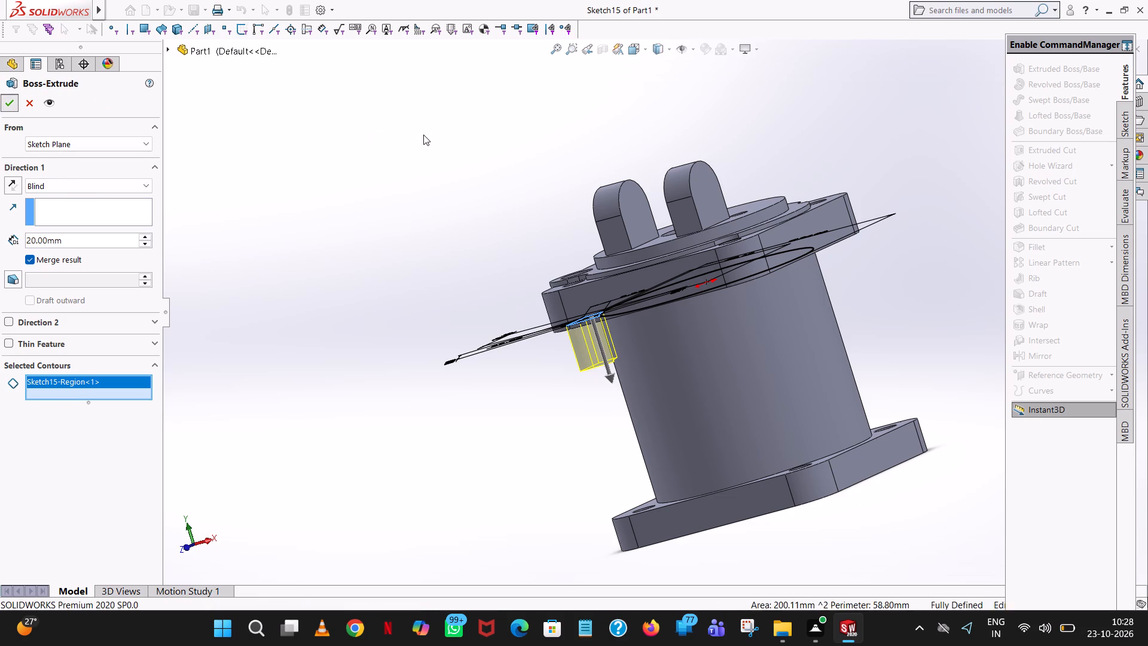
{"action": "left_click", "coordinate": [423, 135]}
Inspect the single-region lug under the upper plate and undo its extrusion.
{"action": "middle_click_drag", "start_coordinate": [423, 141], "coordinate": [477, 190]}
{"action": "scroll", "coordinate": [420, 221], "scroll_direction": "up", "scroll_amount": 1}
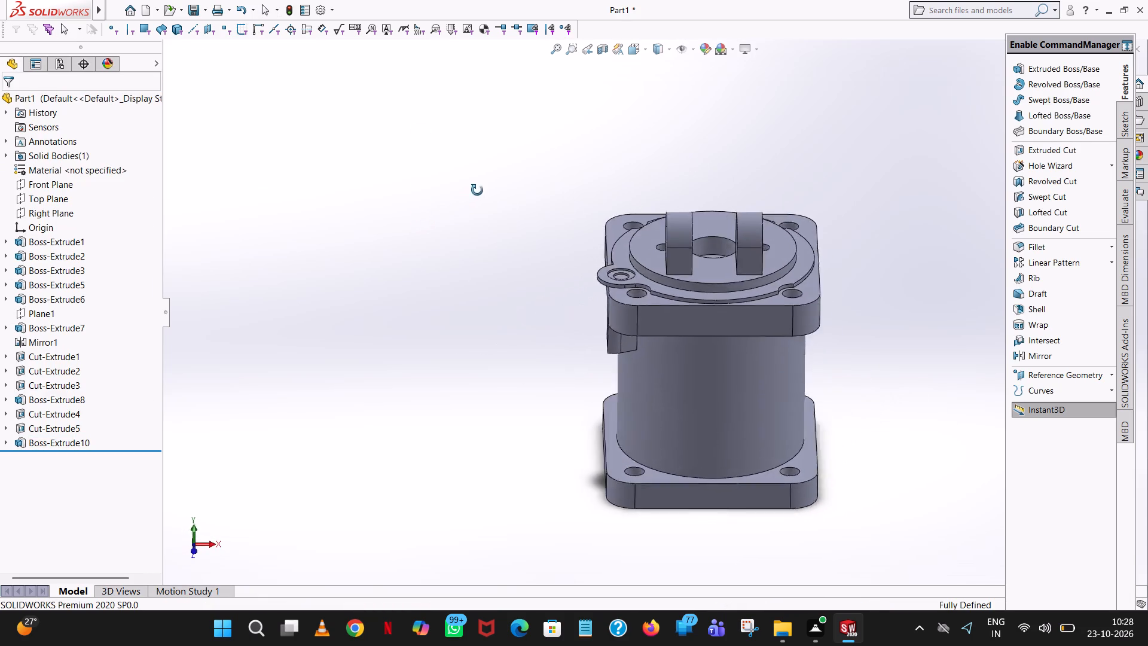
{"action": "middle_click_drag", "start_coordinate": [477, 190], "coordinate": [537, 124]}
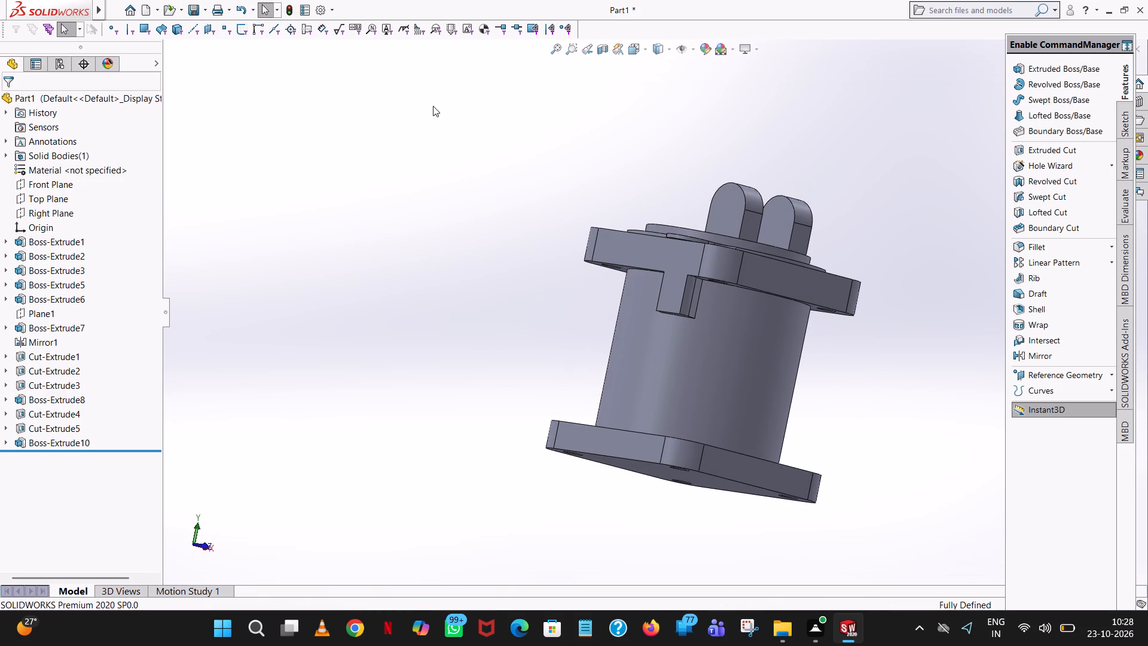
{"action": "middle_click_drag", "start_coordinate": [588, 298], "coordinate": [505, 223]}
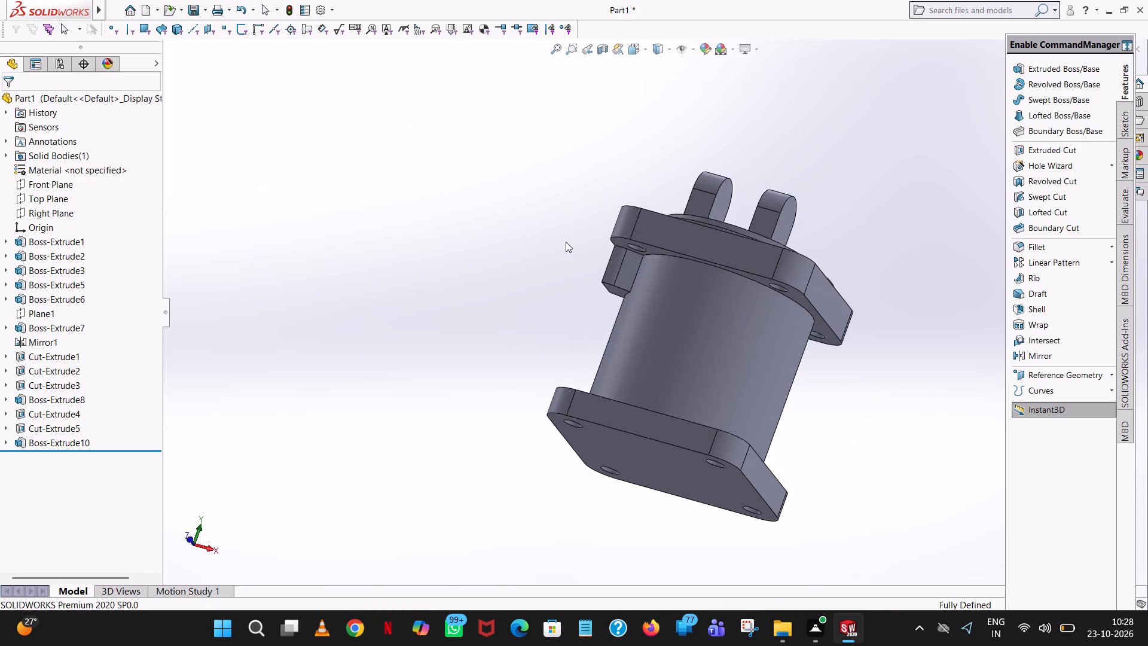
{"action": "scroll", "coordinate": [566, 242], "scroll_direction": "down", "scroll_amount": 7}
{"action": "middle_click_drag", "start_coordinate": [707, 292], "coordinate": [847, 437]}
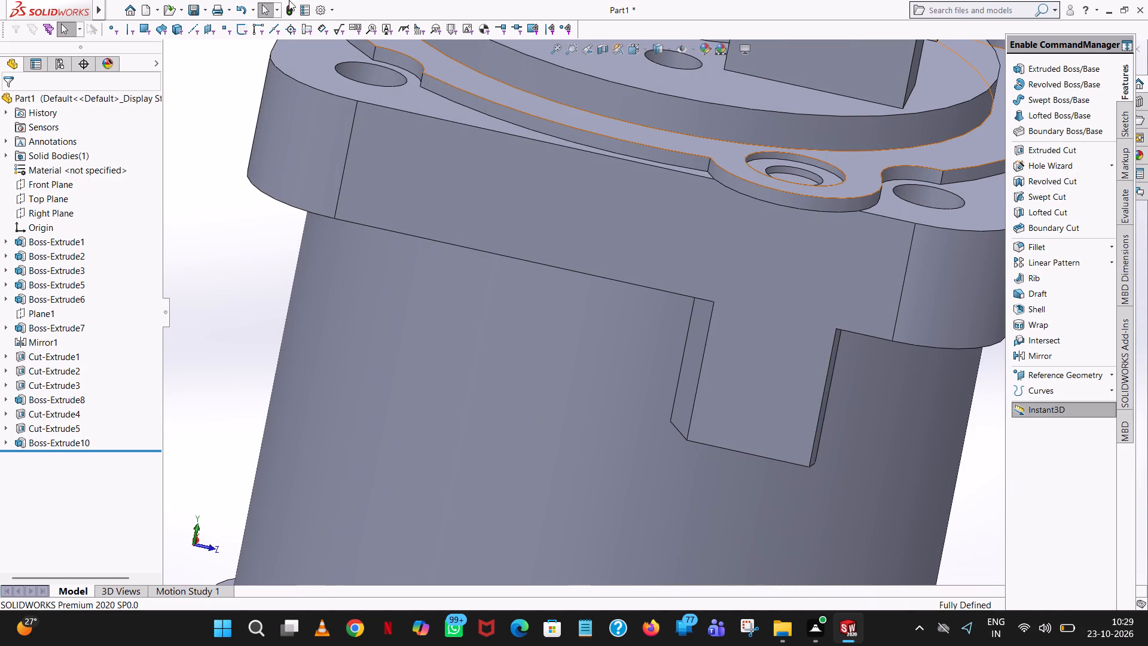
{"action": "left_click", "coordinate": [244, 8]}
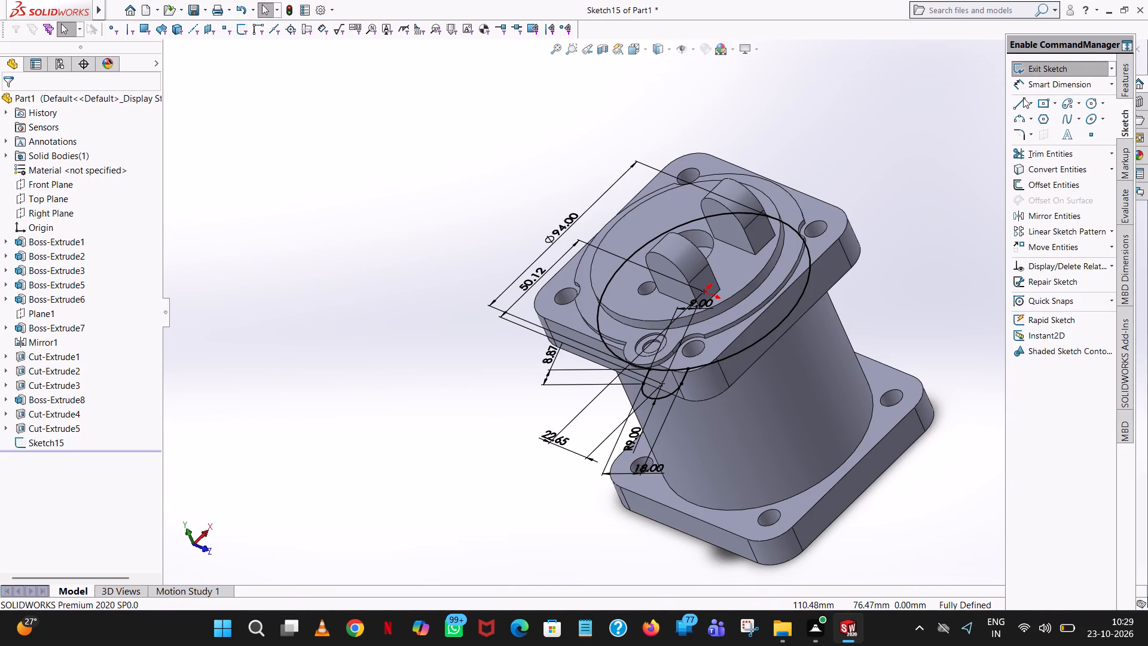
Extrude both regions of the lug profile as a merged blind boss 20 mm deep.
{"action": "left_click", "coordinate": [1125, 66]}
{"action": "left_click", "coordinate": [1101, 66]}
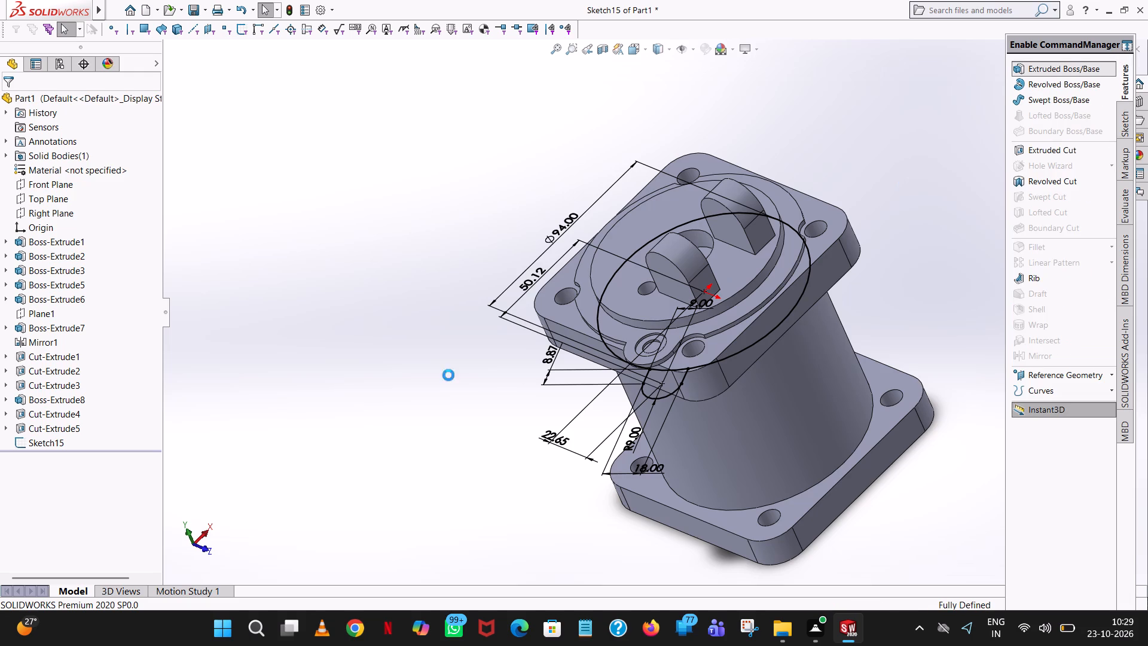
{"action": "left_click", "coordinate": [665, 379]}
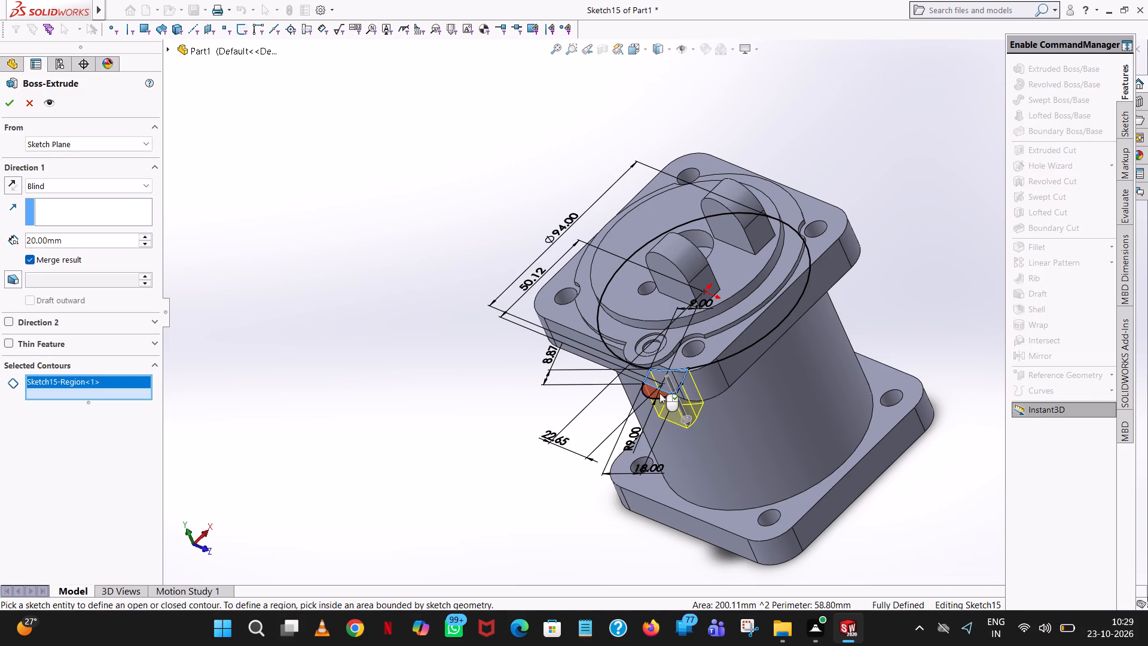
{"action": "left_click", "coordinate": [659, 392]}
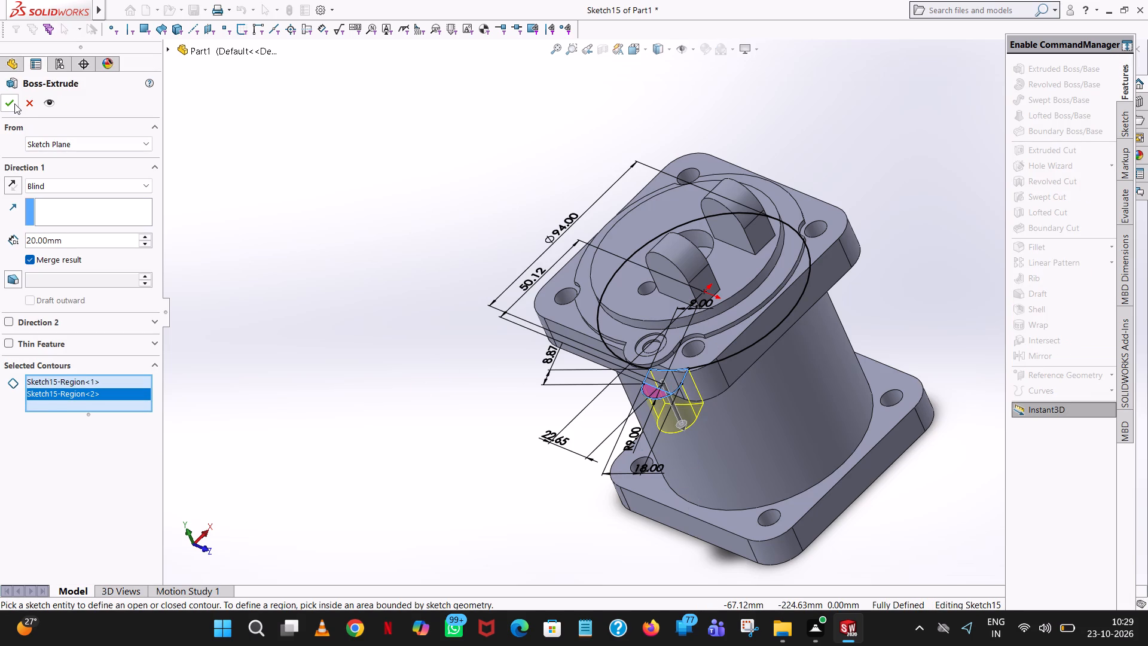
{"action": "left_click", "coordinate": [16, 102]}
{"action": "left_click", "coordinate": [793, 120]}
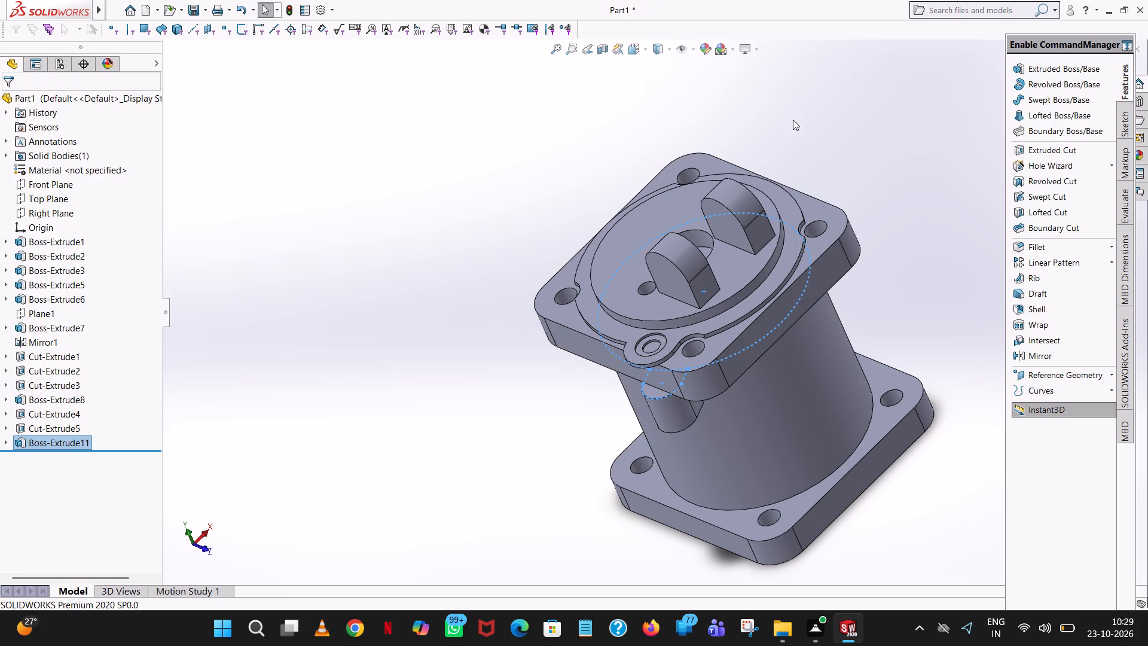
Start a new boss extrude with a sketch on the lug's lower end face, viewed face-on.
{"action": "middle_click_drag", "start_coordinate": [772, 136], "coordinate": [710, 122]}
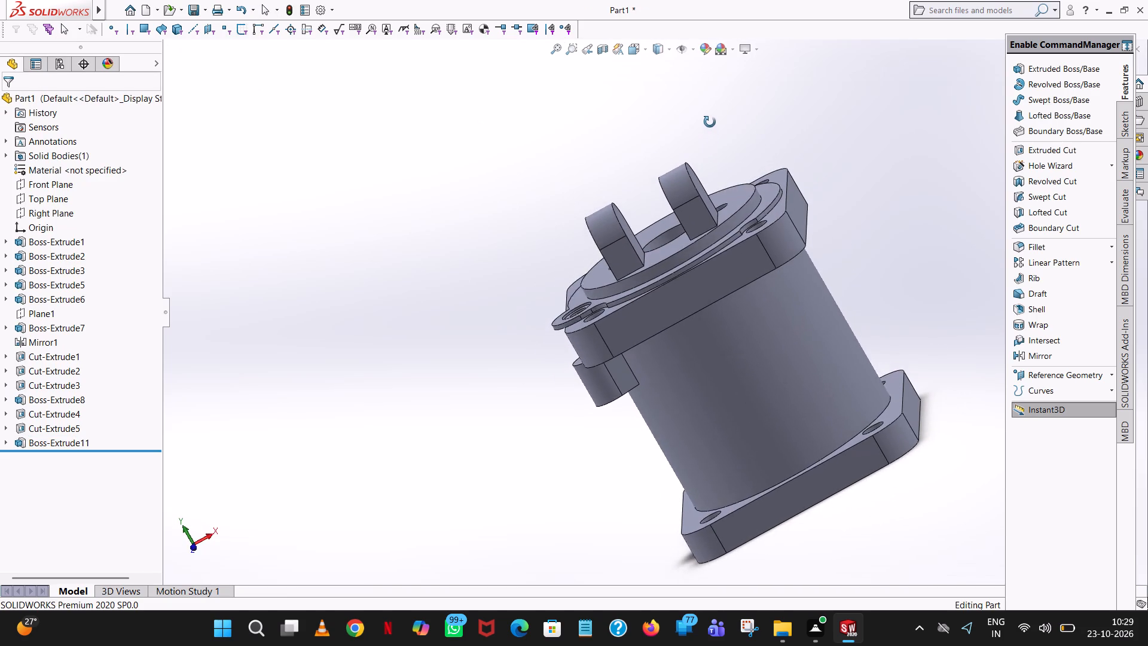
{"action": "middle_click_drag", "start_coordinate": [710, 122], "coordinate": [710, 112]}
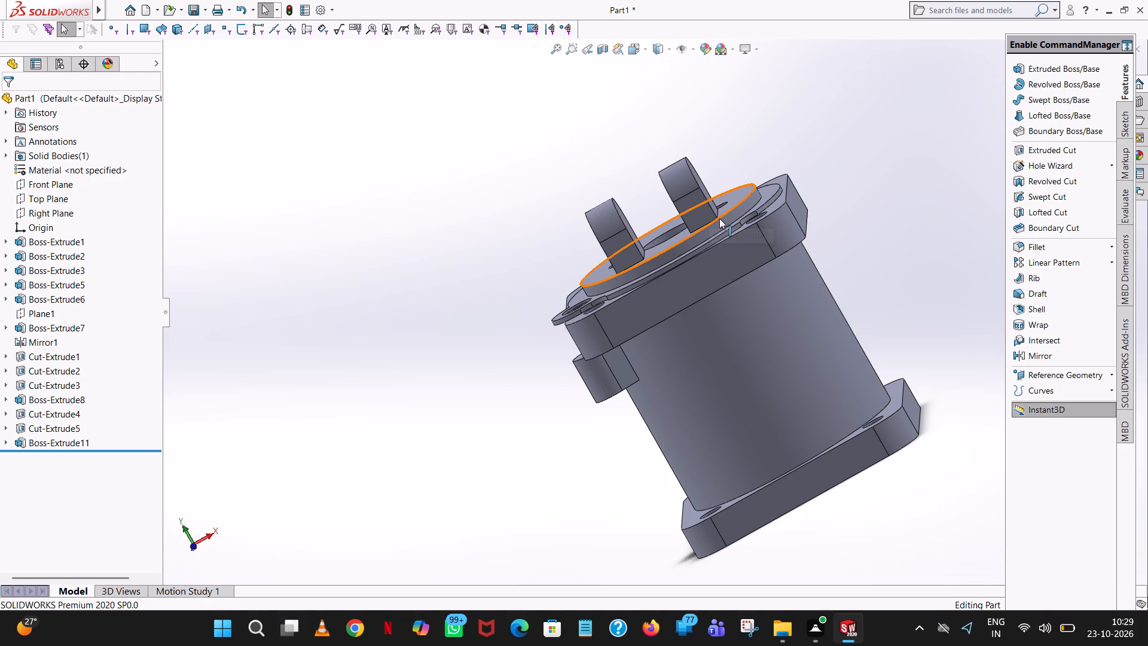
{"action": "scroll", "coordinate": [691, 367], "scroll_direction": "down", "scroll_amount": 1}
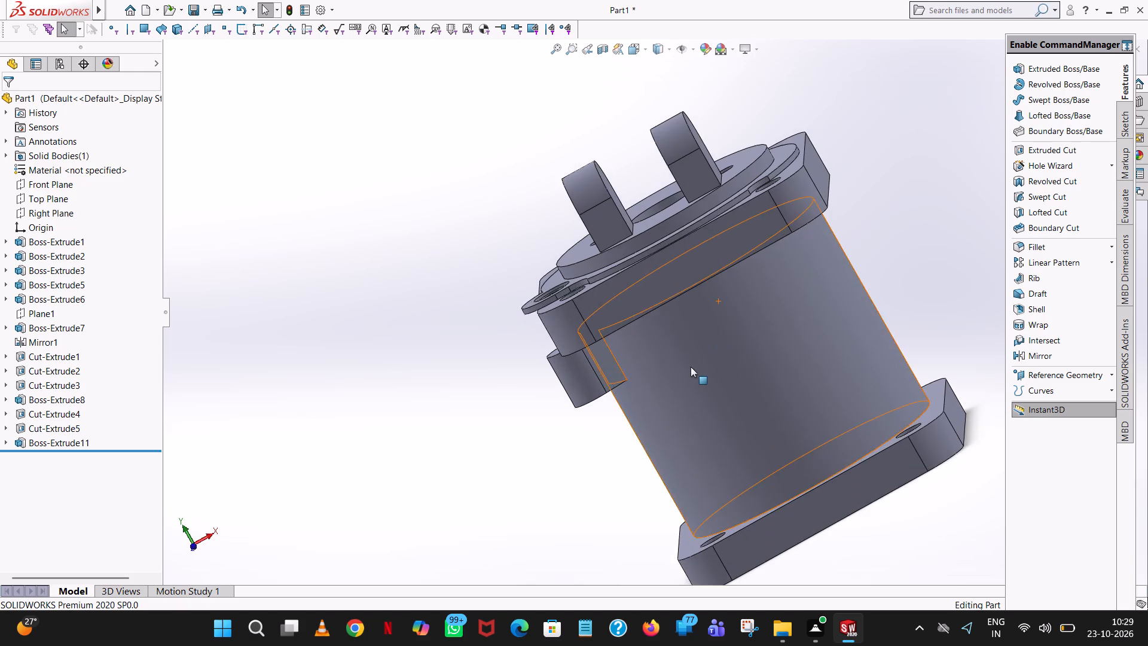
{"action": "middle_click_drag", "start_coordinate": [691, 367], "coordinate": [658, 234]}
{"action": "scroll", "coordinate": [658, 234], "scroll_direction": "up", "scroll_amount": 1}
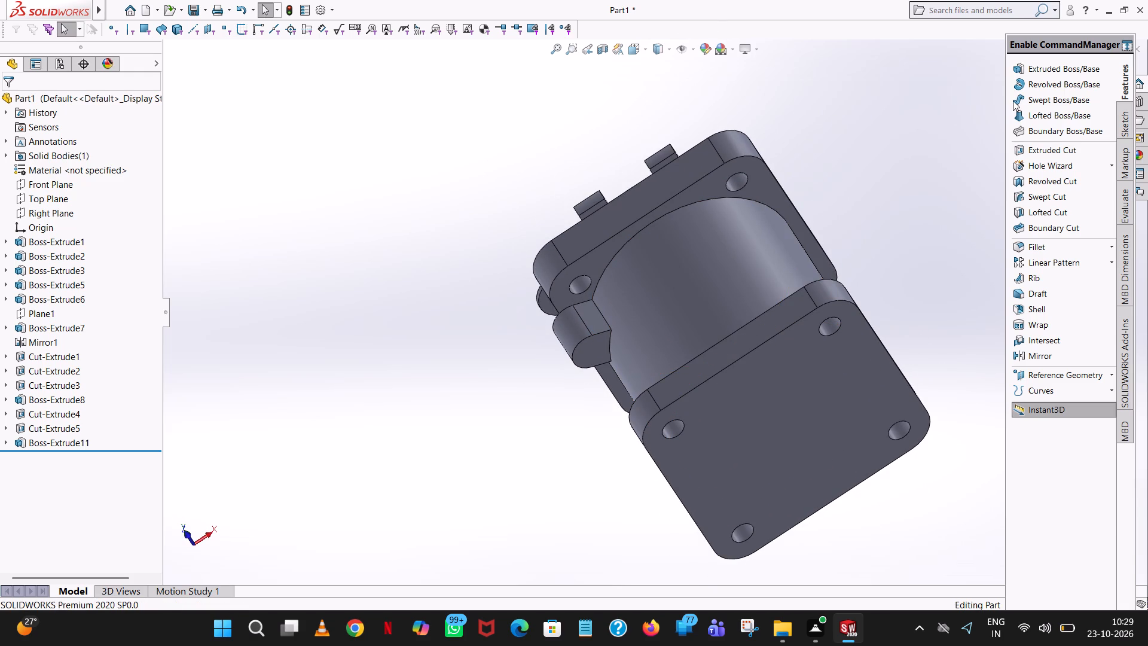
{"action": "left_click", "coordinate": [1064, 72]}
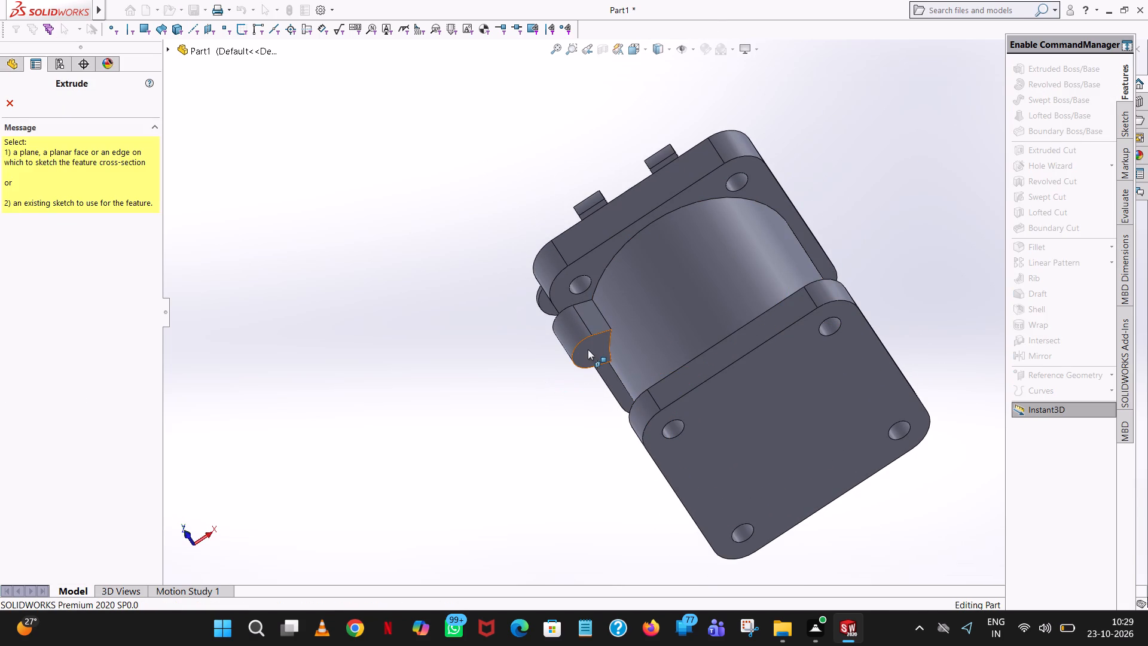
{"action": "left_click", "coordinate": [588, 349]}
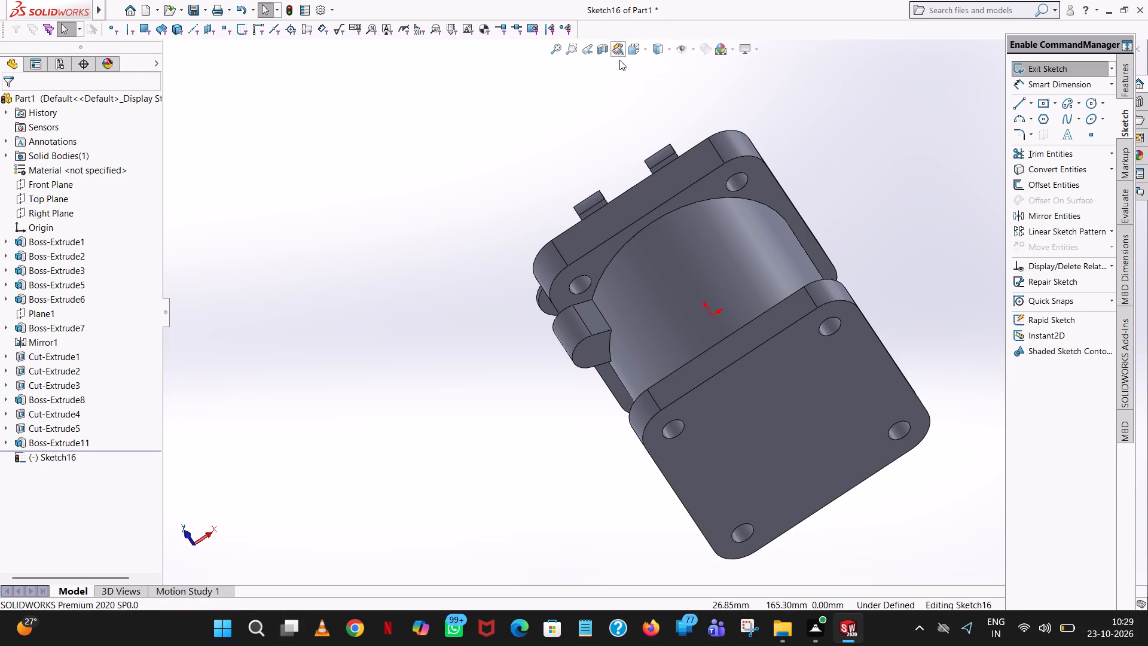
{"action": "left_click", "coordinate": [648, 49]}
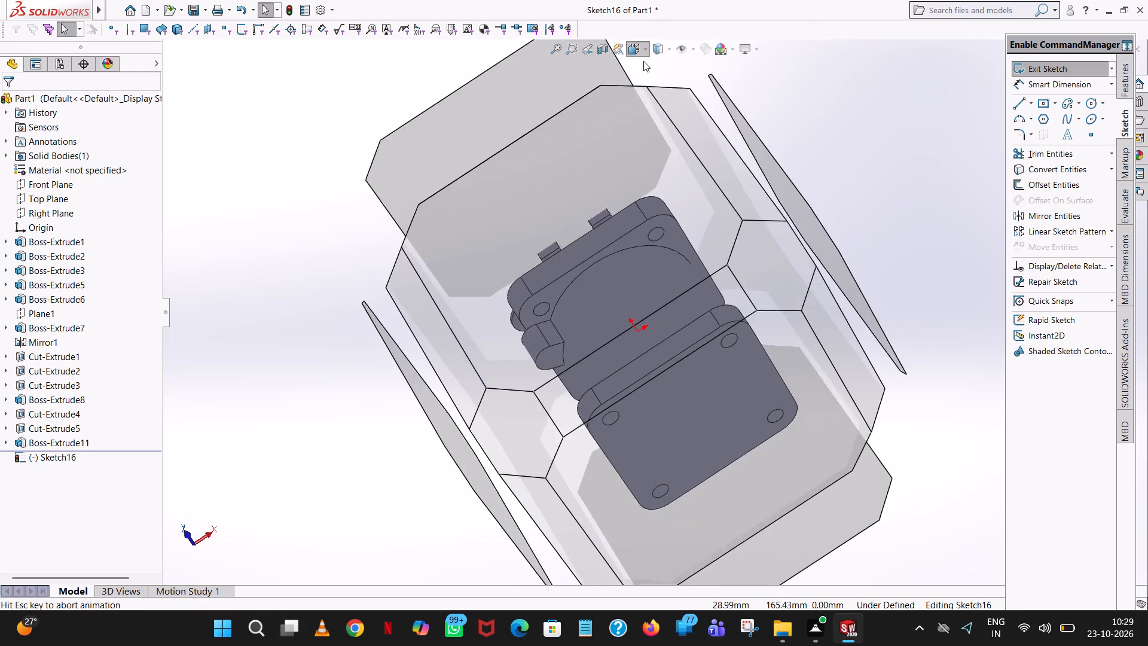
{"action": "left_click", "coordinate": [695, 115]}
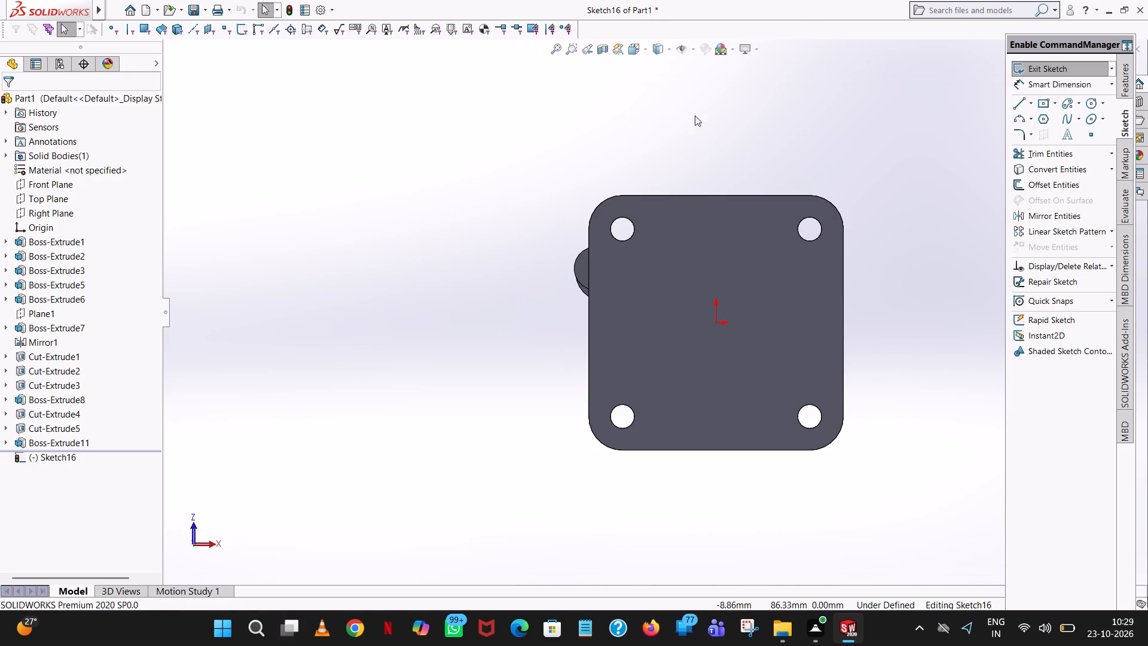
Sketch a slanted line about 53 mm long from the origin toward the side lug, ending the line chain there.
{"action": "left_click", "coordinate": [1021, 105]}
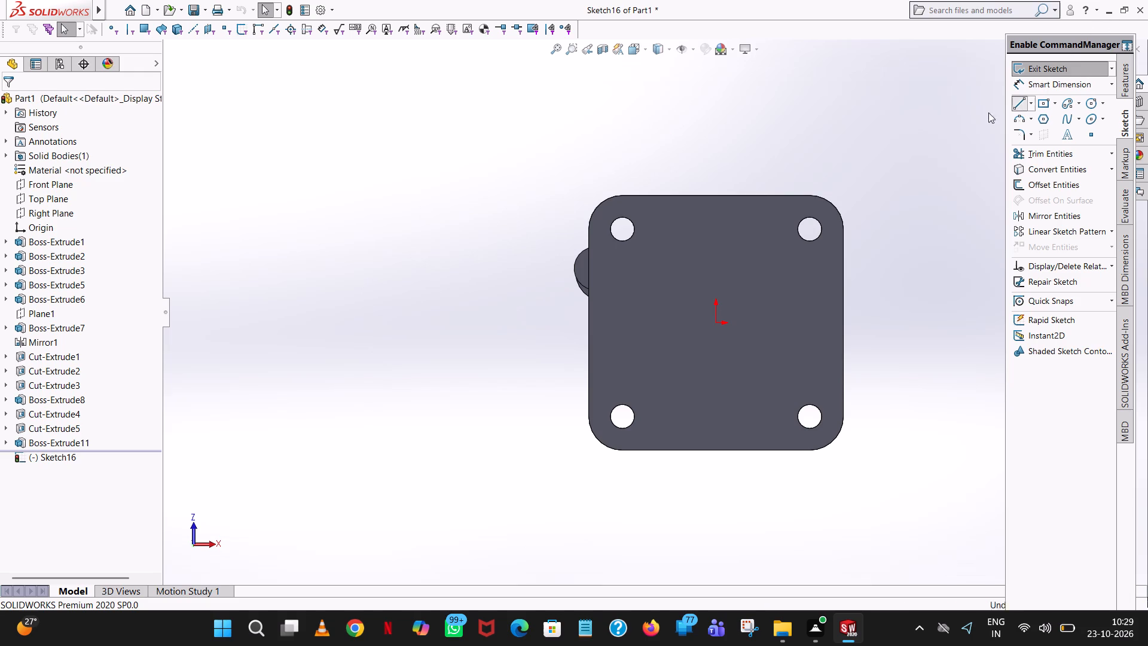
{"action": "scroll", "coordinate": [650, 288], "scroll_direction": "down", "scroll_amount": 4}
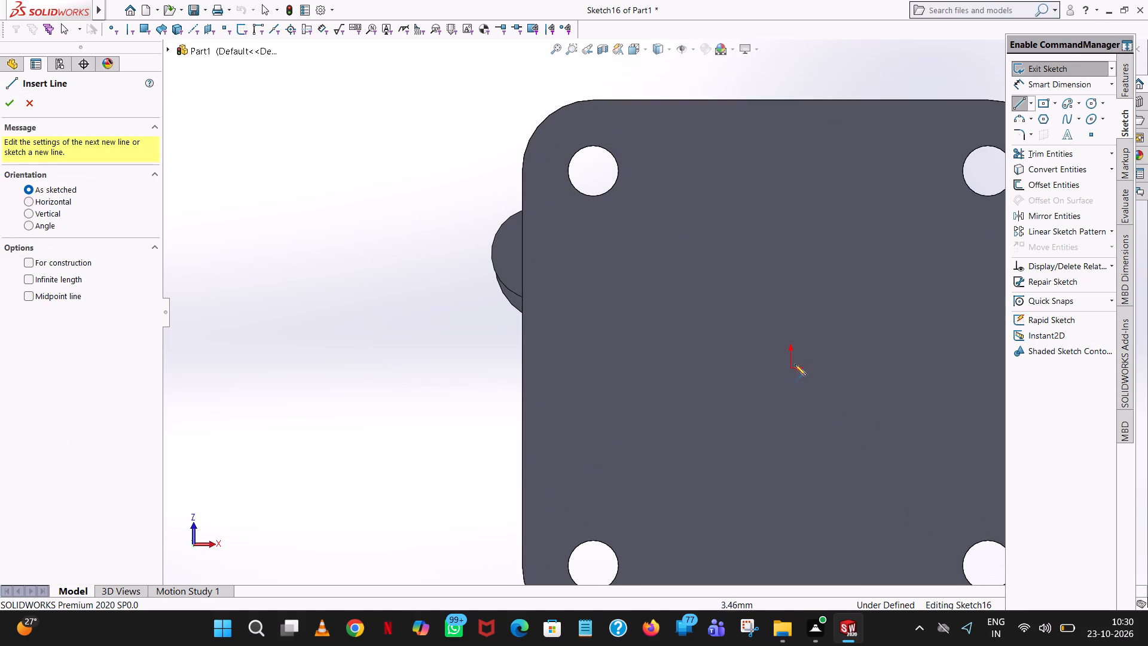
{"action": "left_click", "coordinate": [1093, 100]}
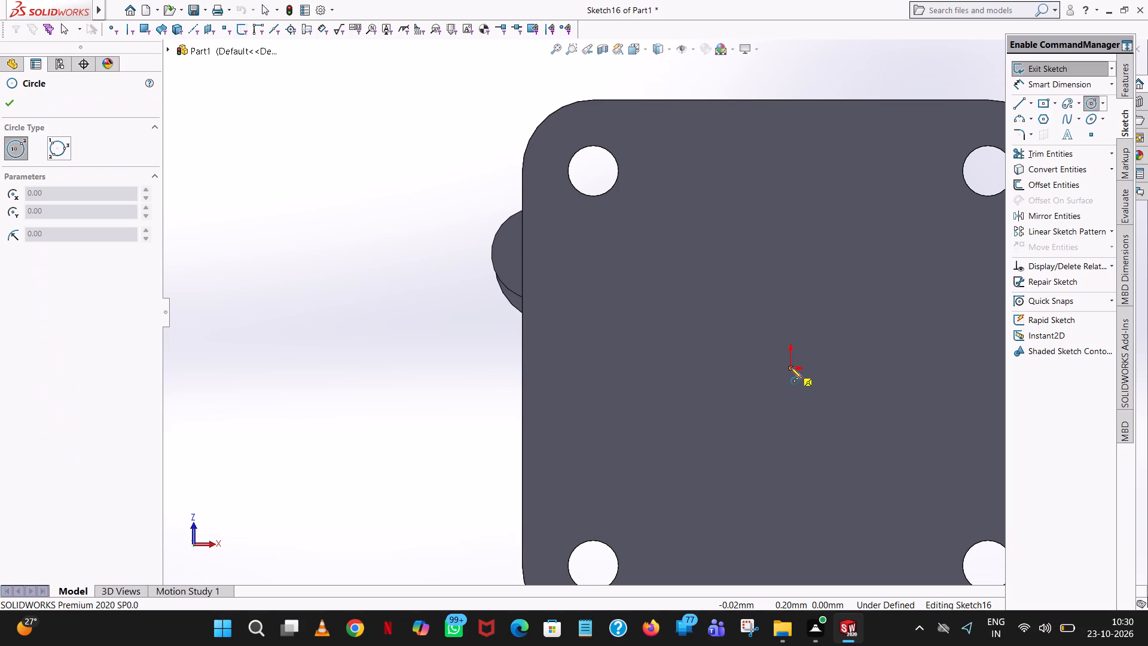
{"action": "left_click", "coordinate": [1023, 101]}
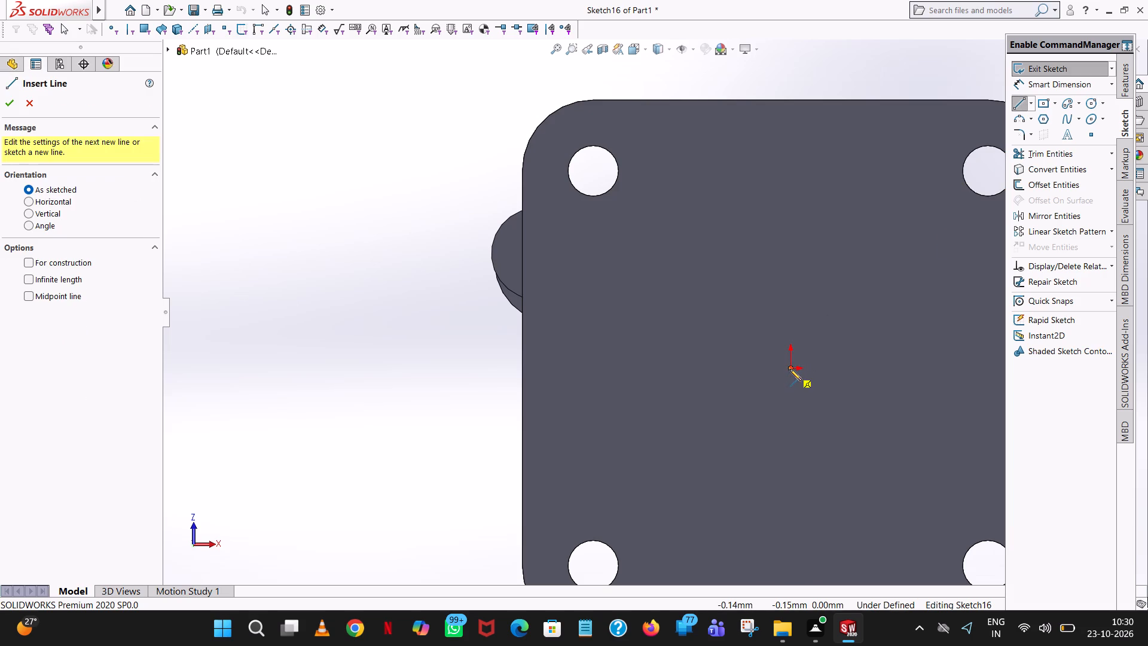
{"action": "left_click", "coordinate": [790, 369]}
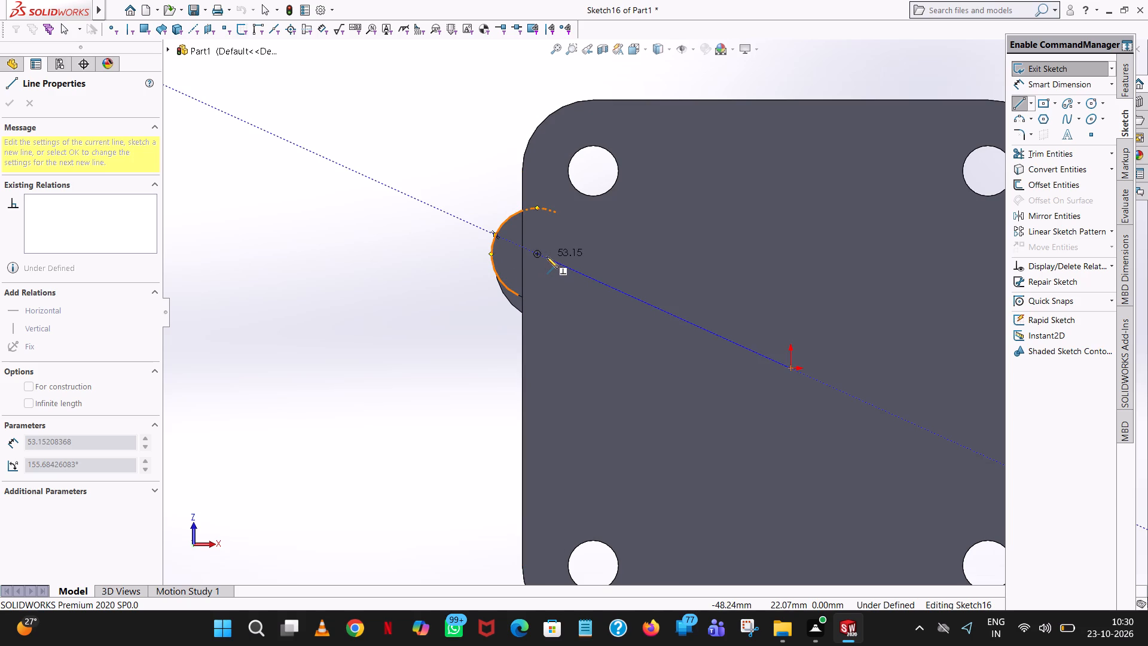
{"action": "left_click", "coordinate": [546, 257]}
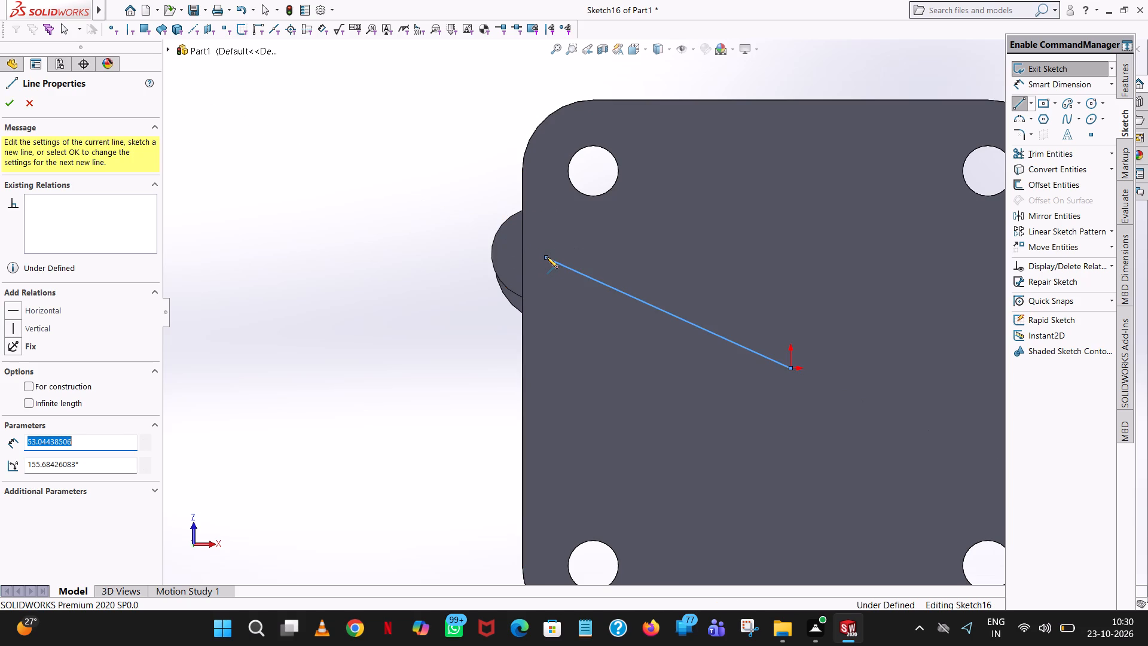
{"action": "key", "text": "4"}
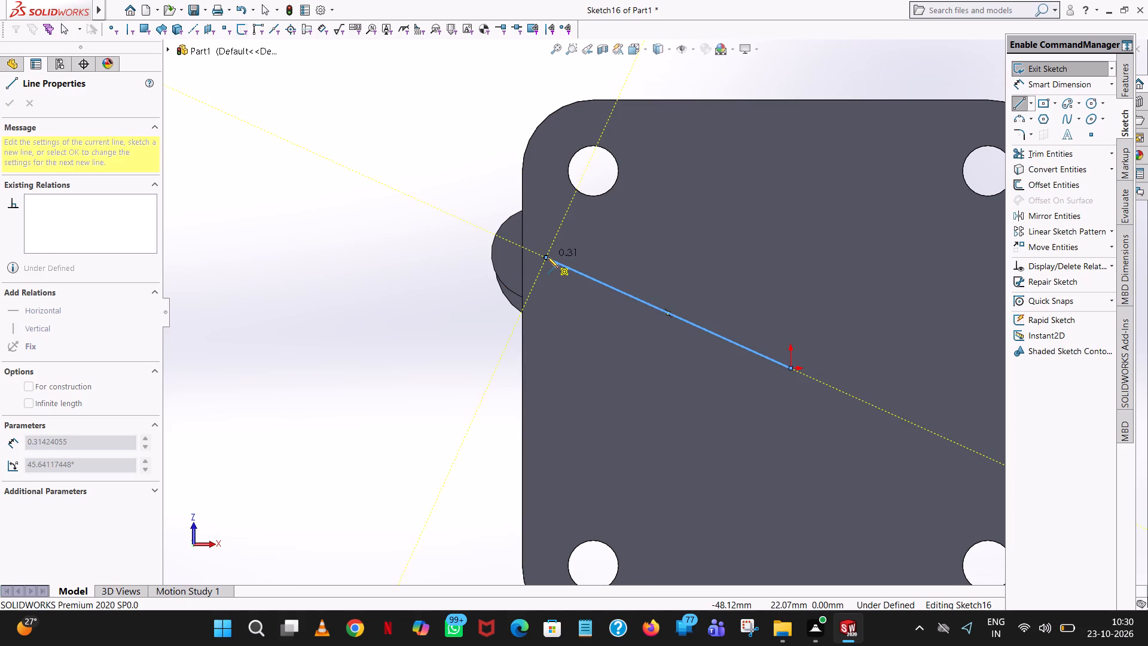
{"action": "right_click", "coordinate": [547, 257]}
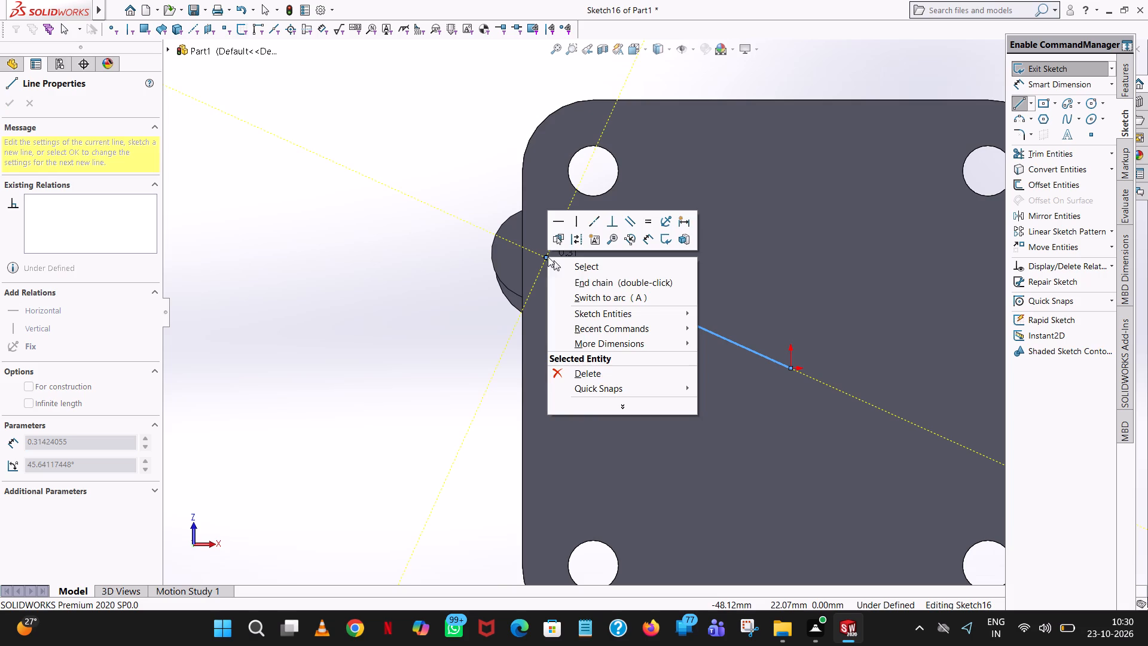
{"action": "left_click", "coordinate": [568, 270]}
Set the slanted line's length to 42 mm.
{"action": "left_click", "coordinate": [593, 277]}
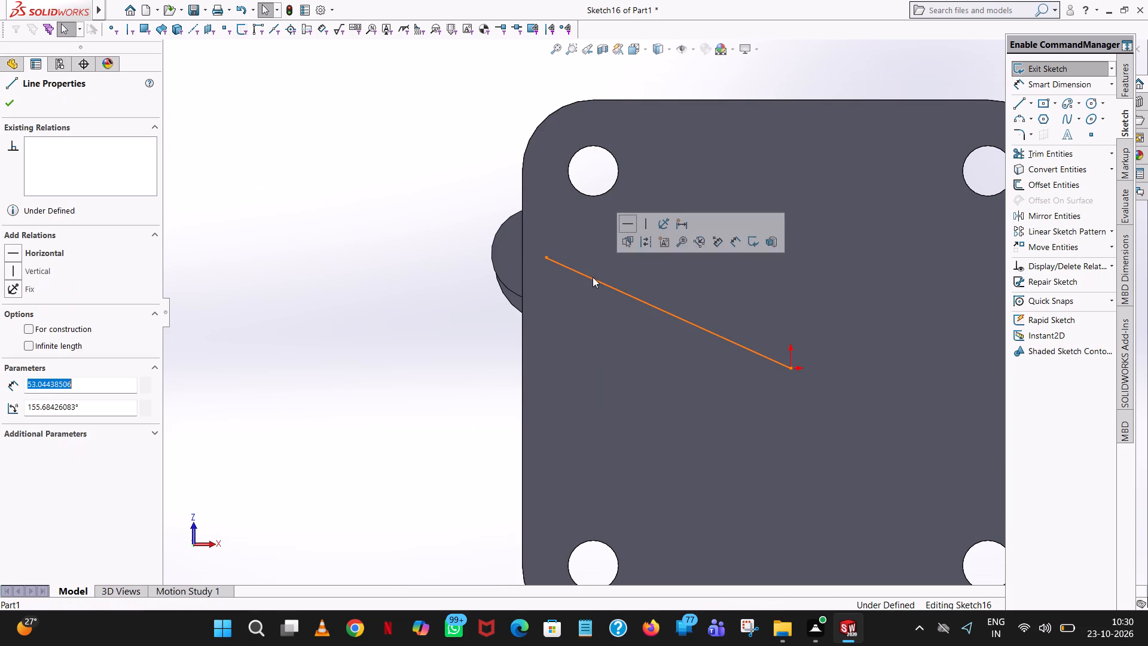
{"action": "key", "text": "4"}
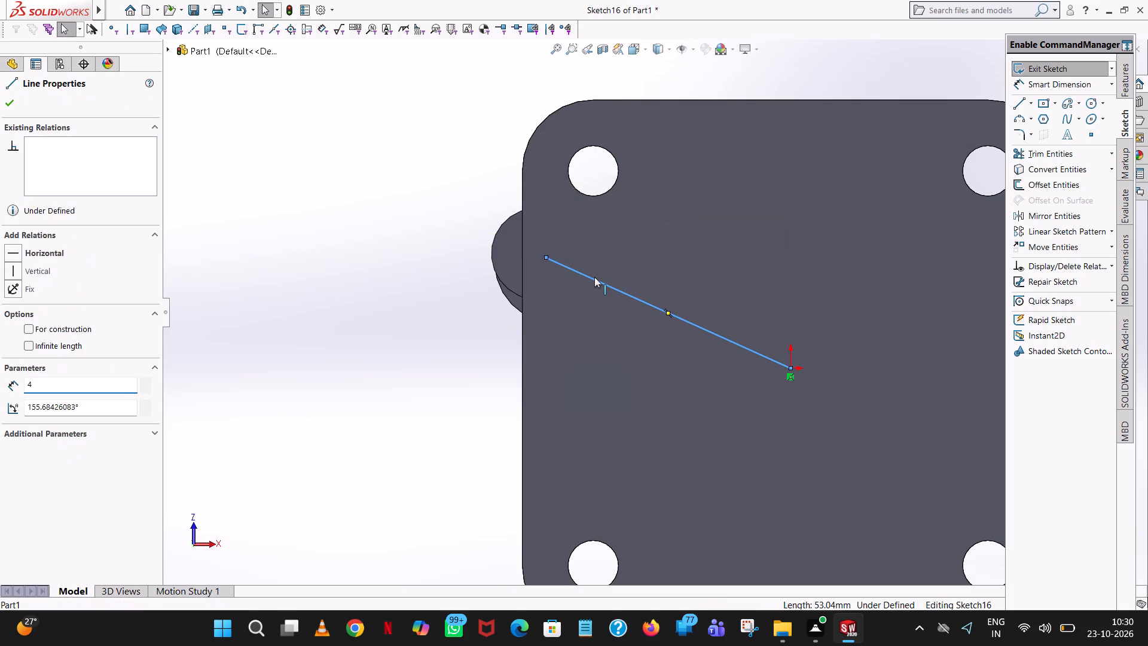
{"action": "key", "text": "2"}
{"action": "key", "text": "Return"}
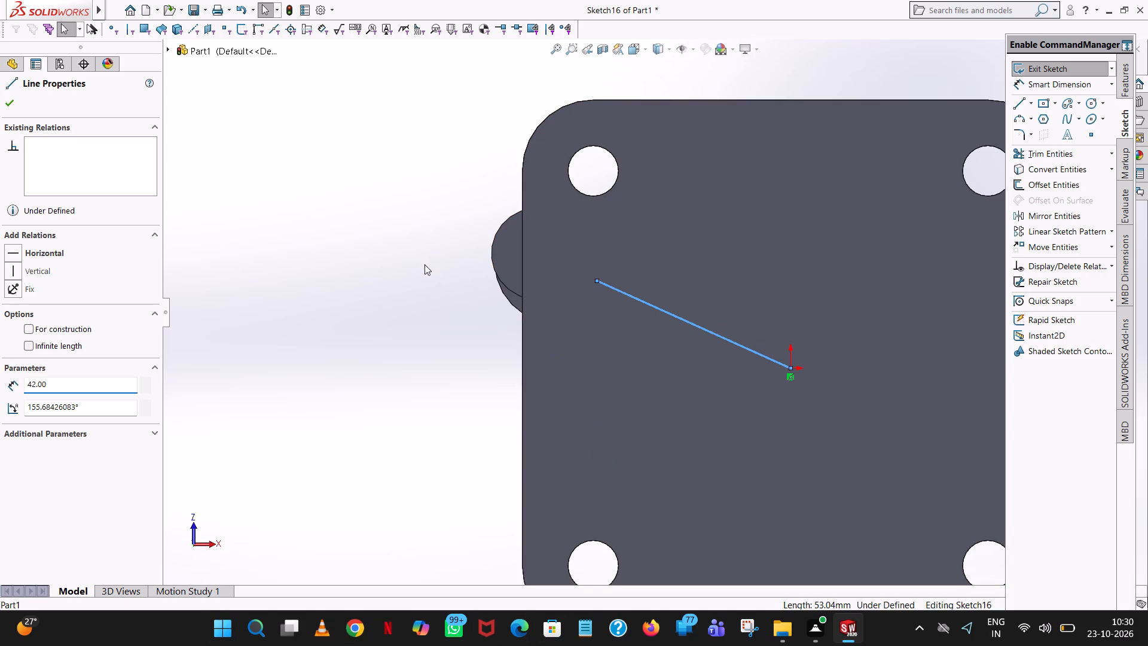
{"action": "left_click", "coordinate": [310, 147]}
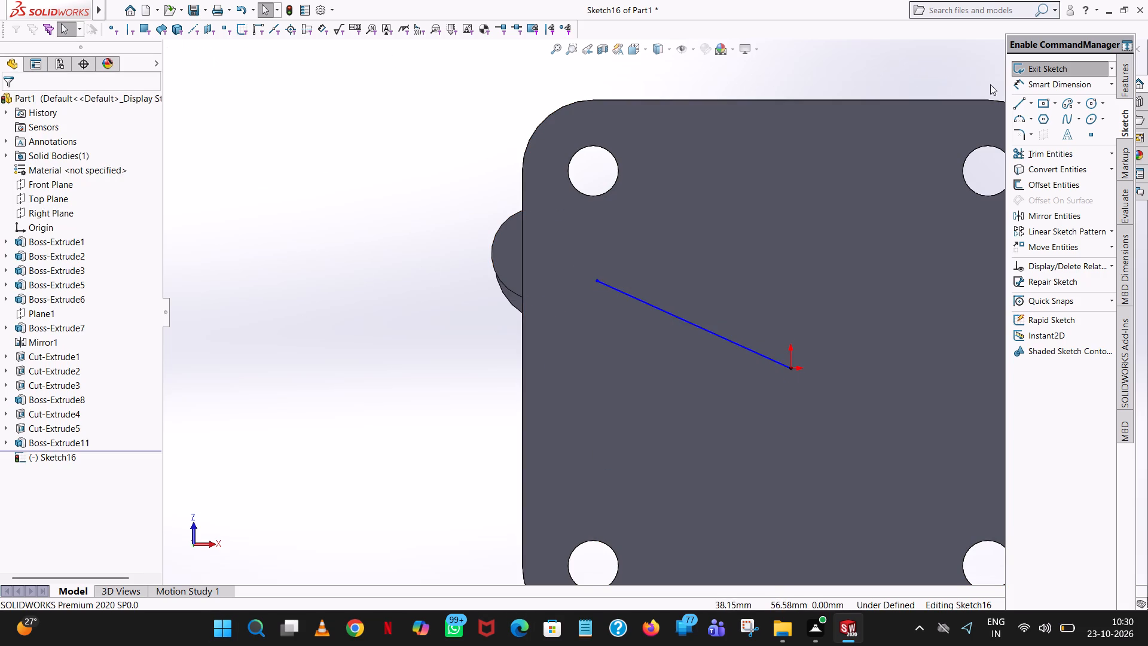
With the Line tool active, examine the sketched line's position relative to the lug's lower end face from several angles.
{"action": "left_click", "coordinate": [1022, 102]}
{"action": "middle_click_drag", "start_coordinate": [856, 68], "coordinate": [813, 349]}
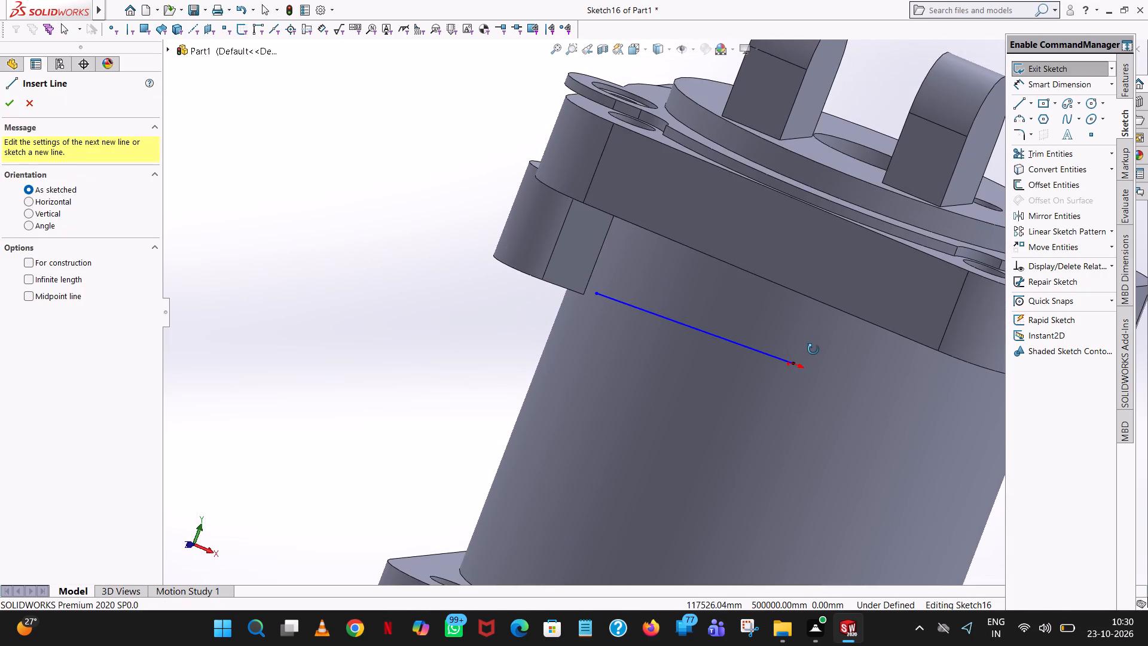
{"action": "middle_click_drag", "start_coordinate": [813, 349], "coordinate": [878, 159]}
{"action": "scroll", "coordinate": [878, 159], "scroll_direction": "up", "scroll_amount": 1}
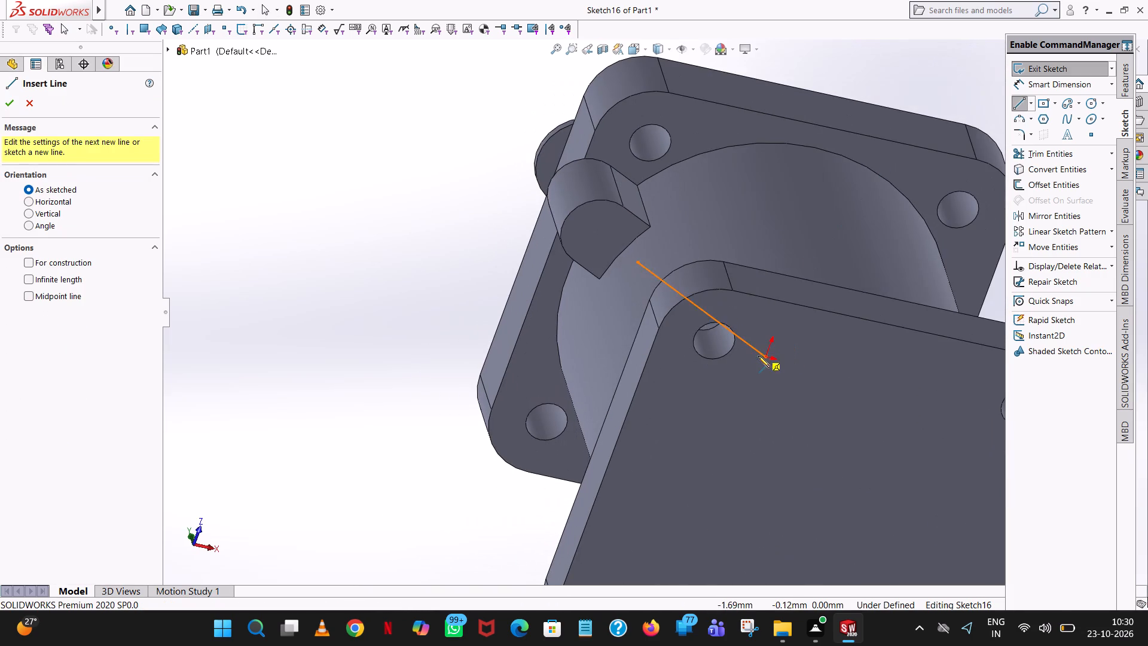
{"action": "middle_click_drag", "start_coordinate": [754, 336], "coordinate": [717, 331]}
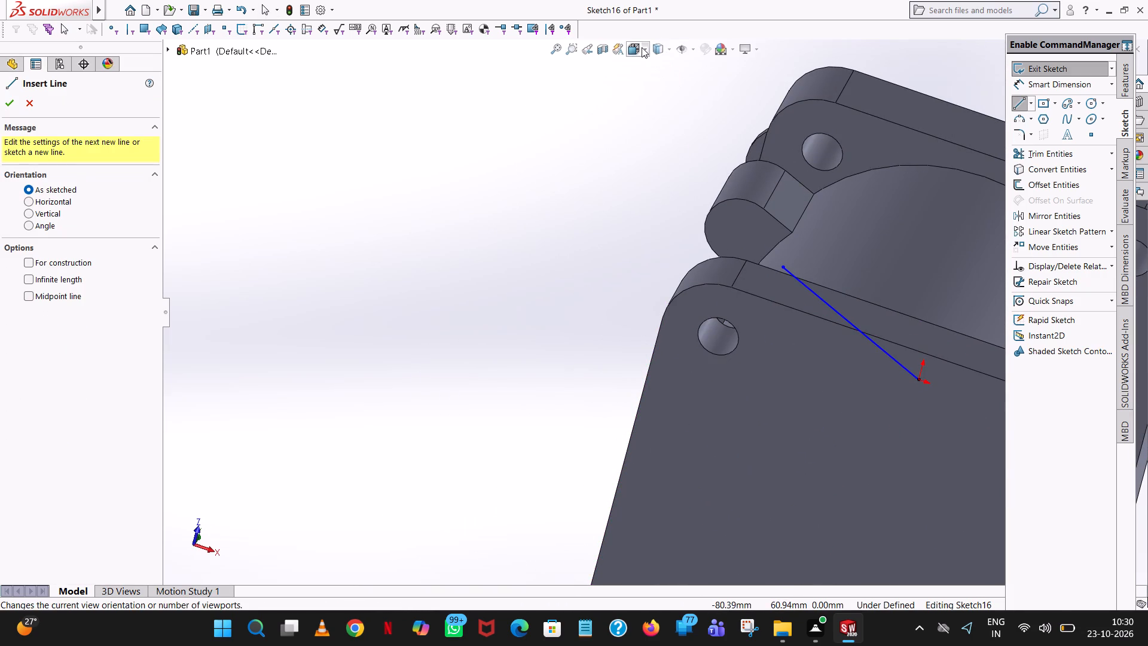
{"action": "left_click", "coordinate": [642, 46]}
{"action": "left_click", "coordinate": [699, 117]}
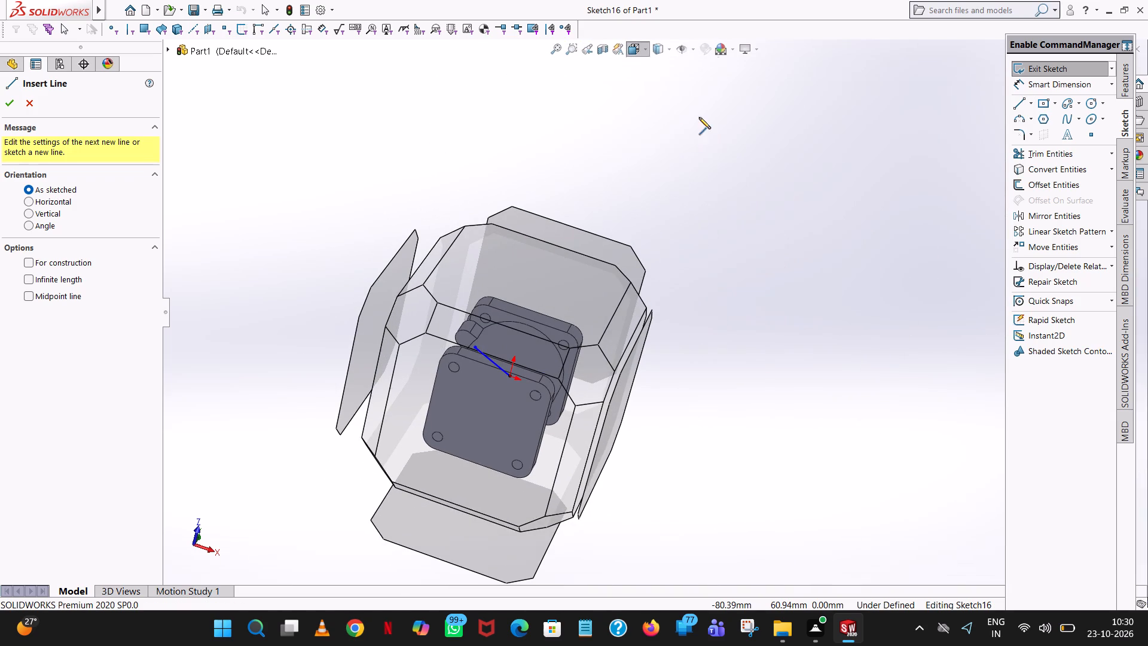
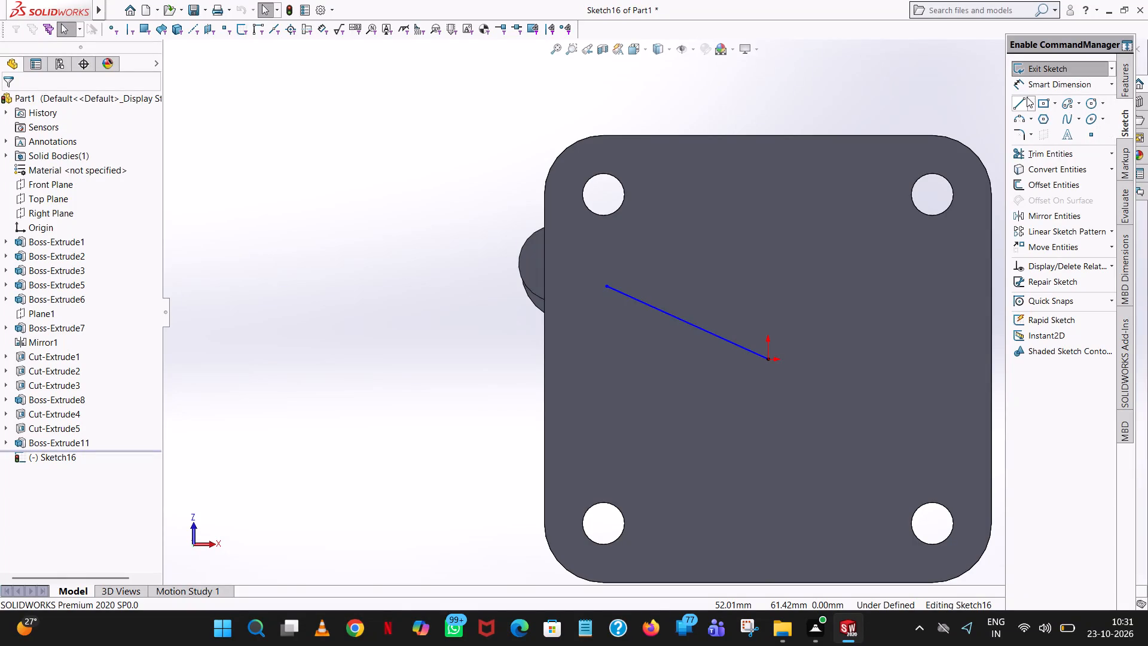
Sketch a circle of radius 42 mm centred on the origin, passing through the outer end of the slanted line.
{"action": "left_click", "coordinate": [1088, 103]}
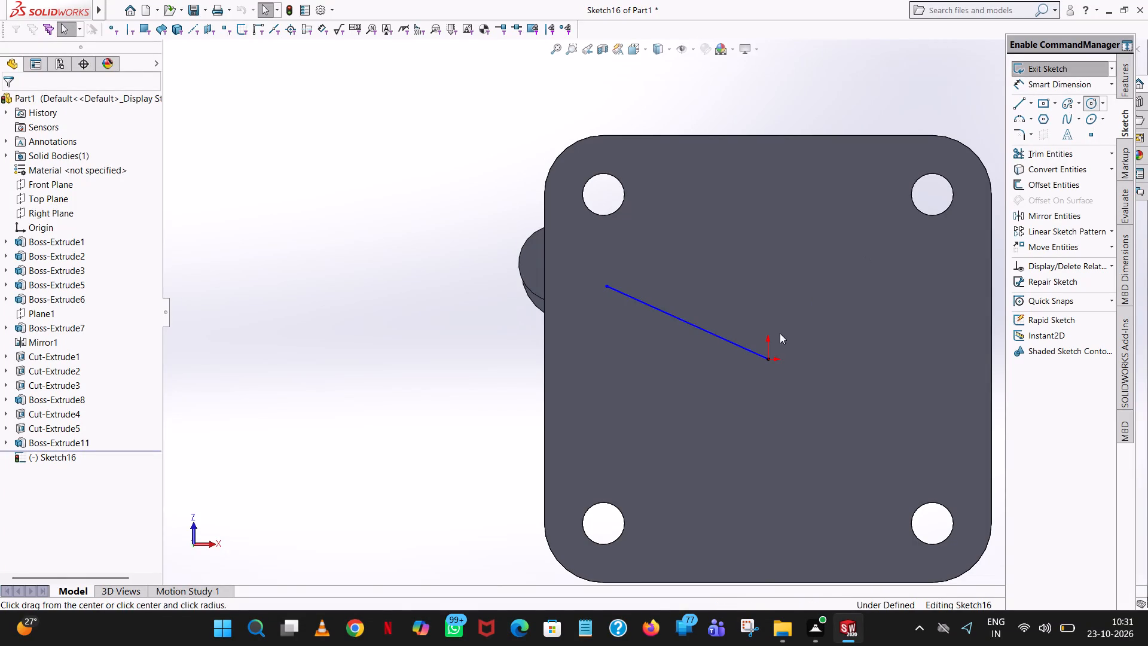
{"action": "left_click", "coordinate": [770, 360]}
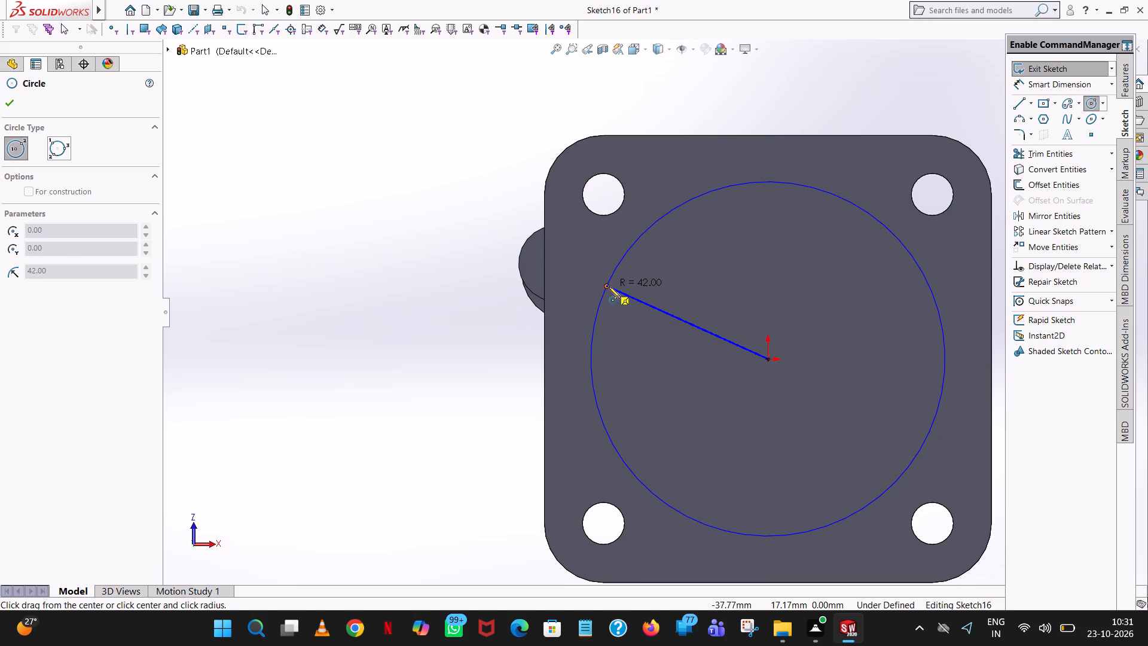
{"action": "left_click", "coordinate": [609, 287]}
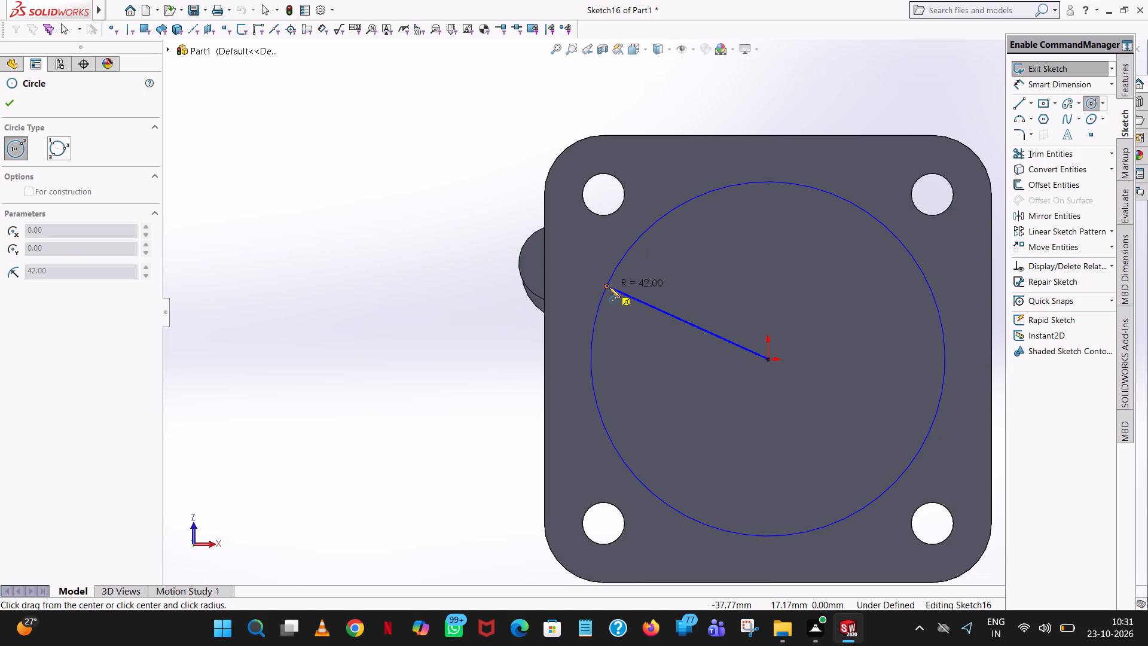
{"action": "right_click", "coordinate": [609, 287]}
{"action": "left_click", "coordinate": [645, 298]}
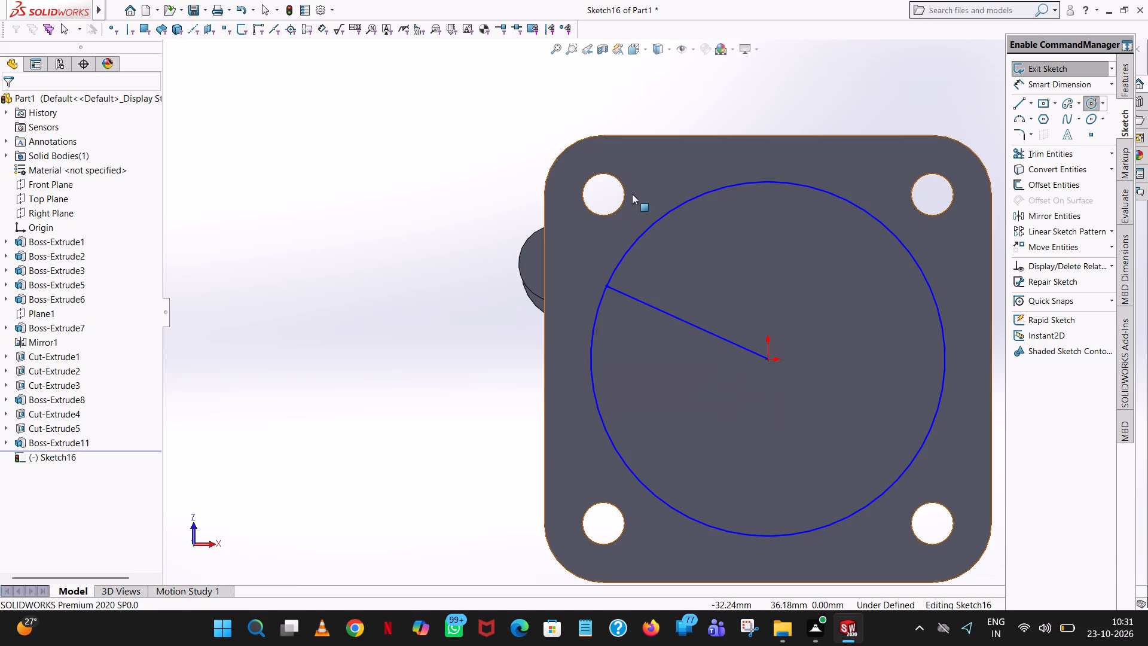
{"action": "left_click", "coordinate": [637, 138]}
{"action": "left_click", "coordinate": [875, 107]}
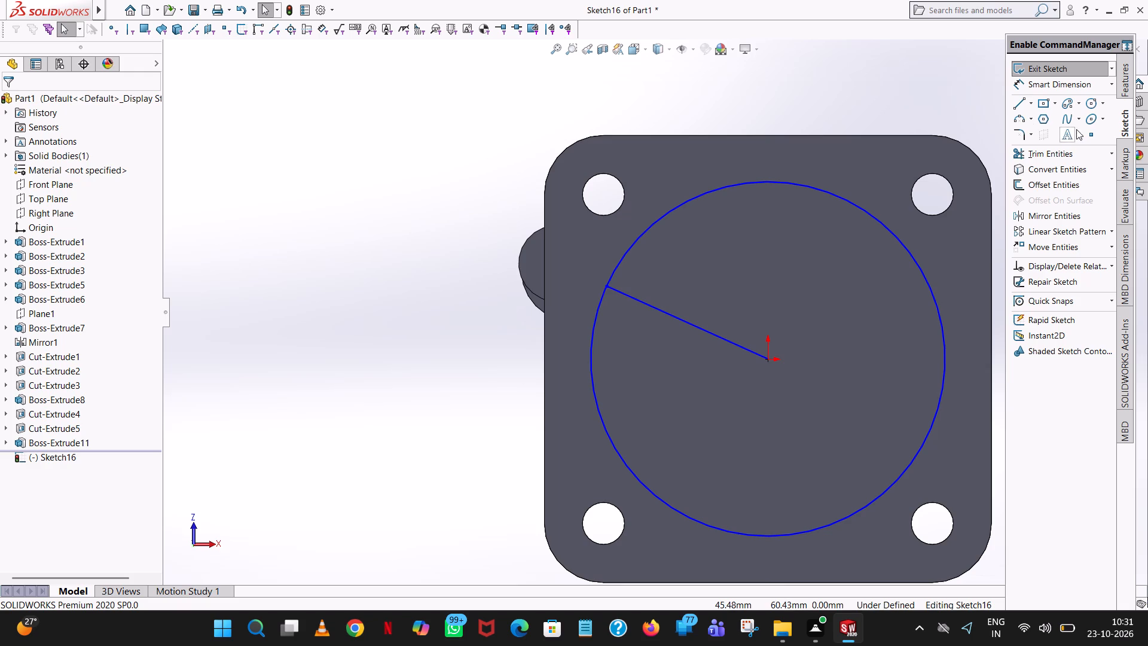
Trim away the slanted line inside the 42 mm radius circle.
{"action": "left_click", "coordinate": [1062, 148]}
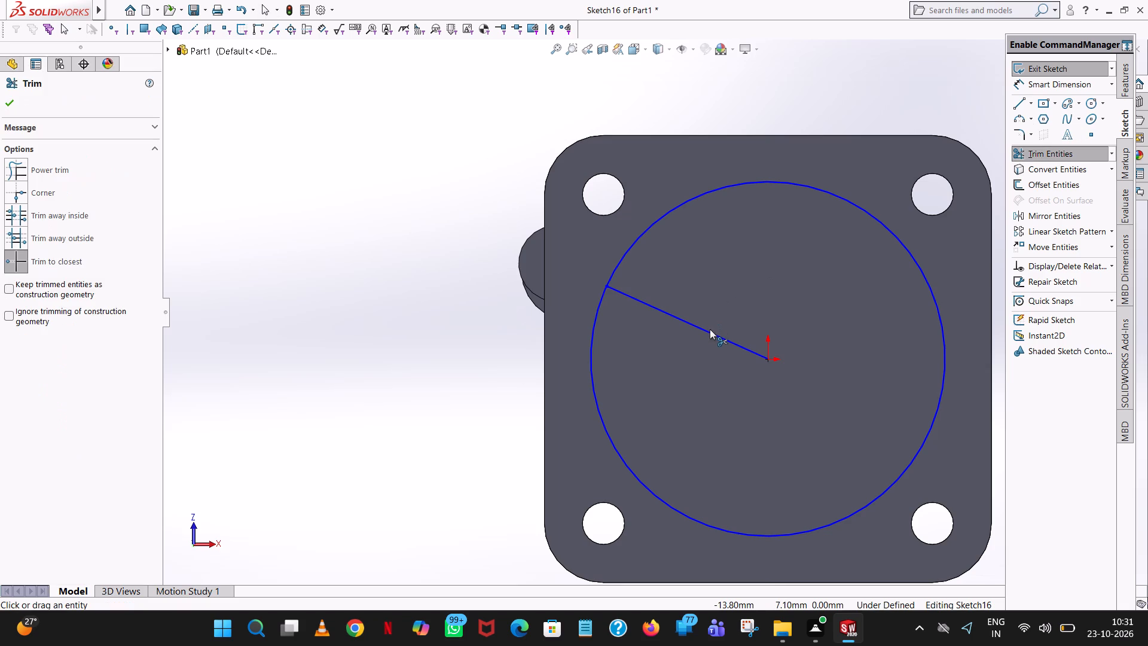
{"action": "left_click", "coordinate": [710, 334]}
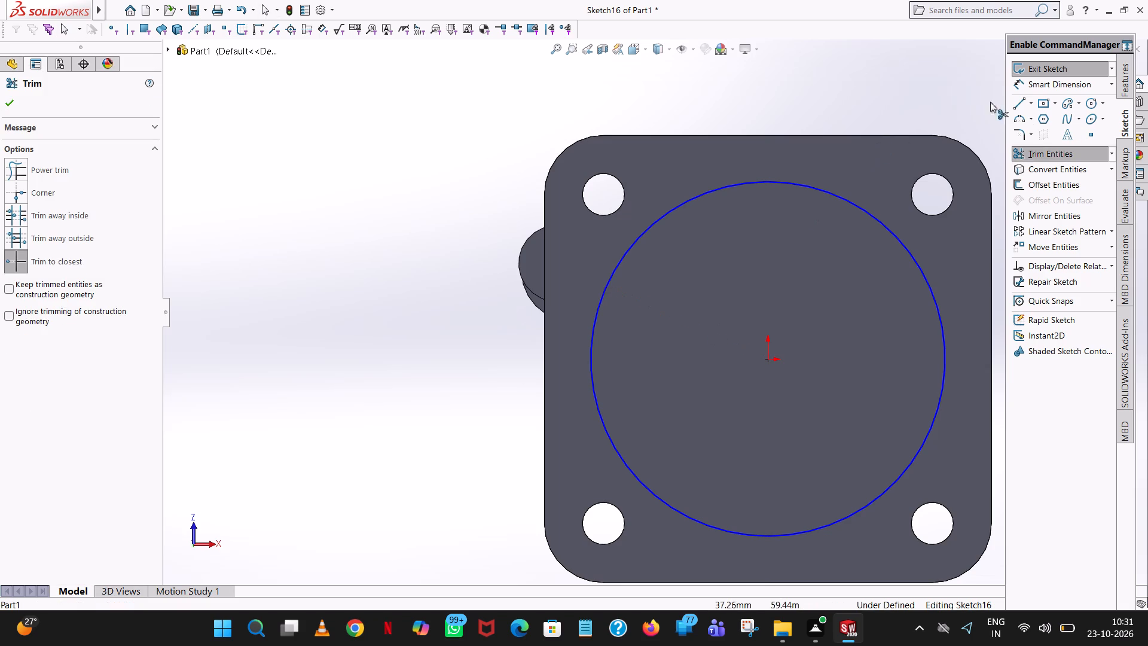
Sketch a slanted line about 38 mm long from the origin at about 156°, ending just inside the circle.
{"action": "left_click", "coordinate": [1016, 106]}
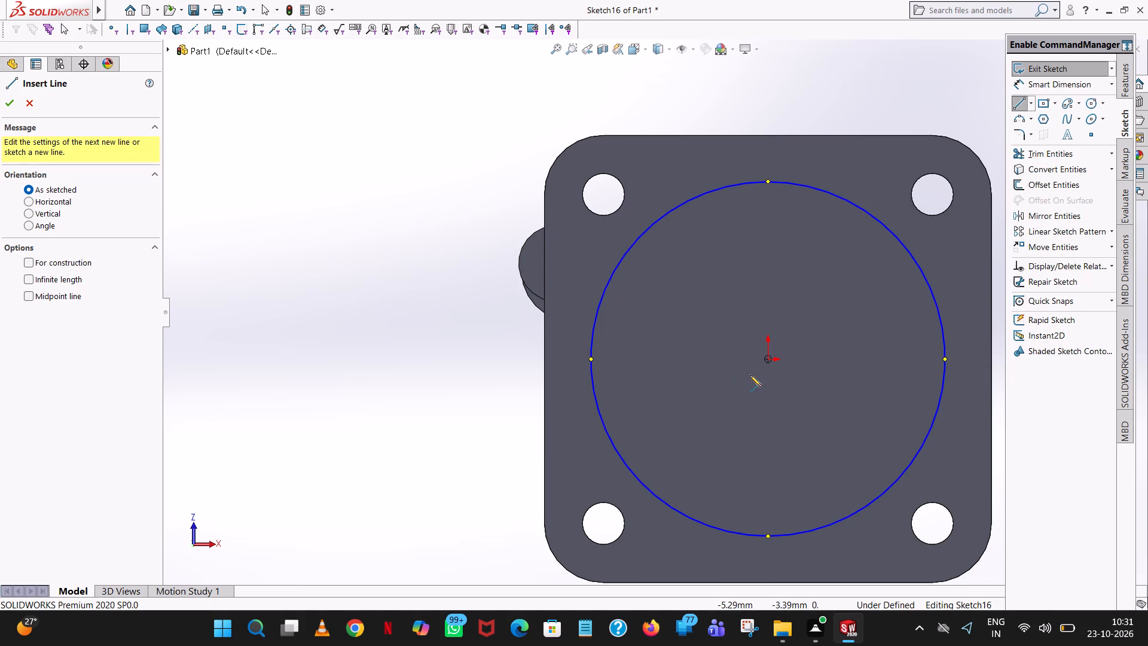
{"action": "left_click", "coordinate": [770, 359]}
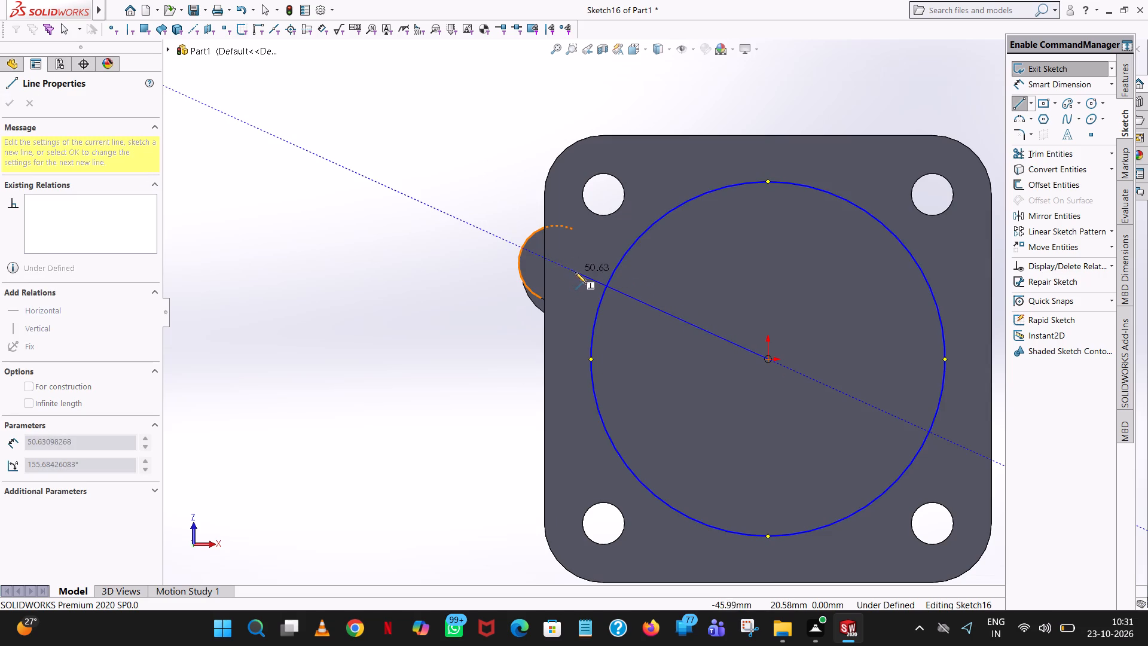
{"action": "left_click", "coordinate": [622, 295]}
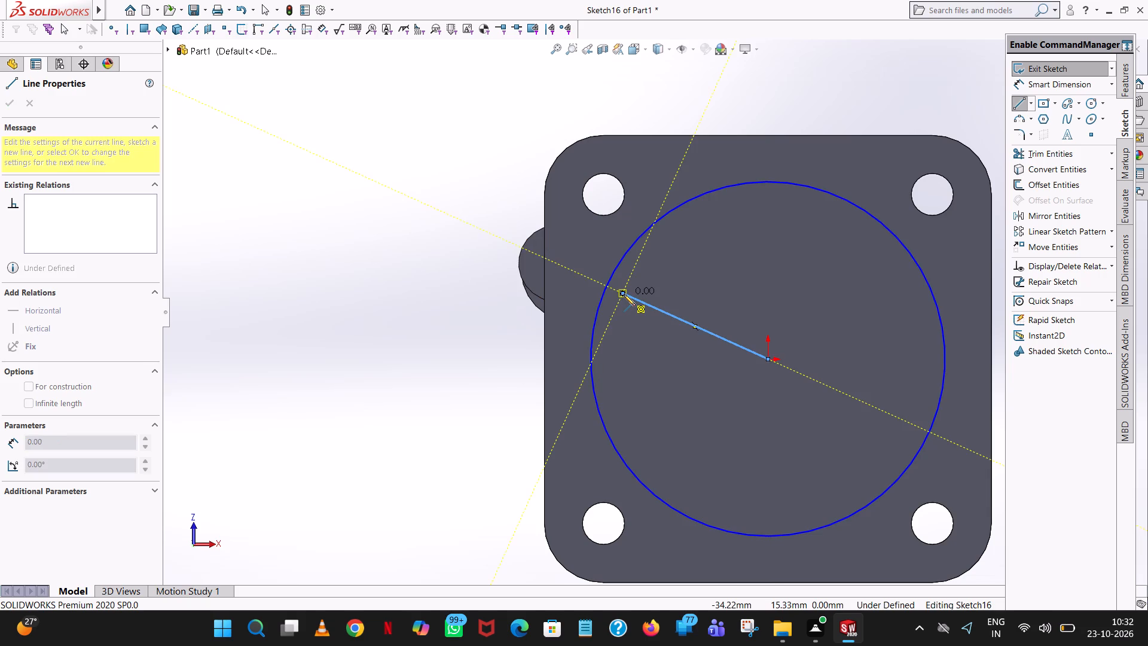
{"action": "right_click", "coordinate": [624, 294]}
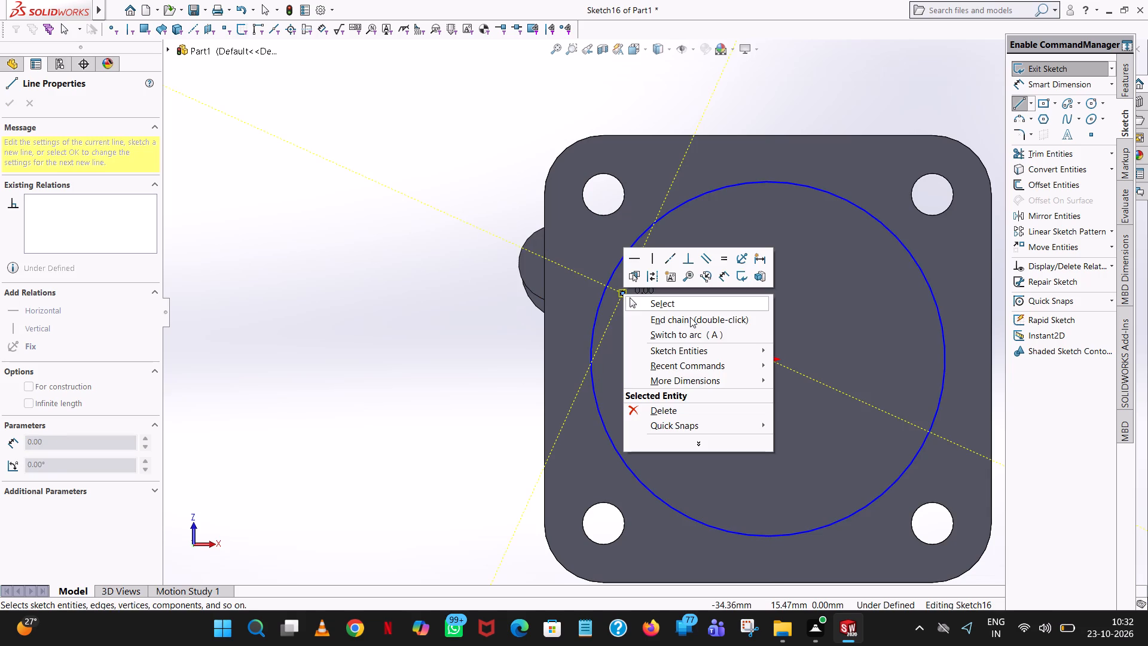
{"action": "left_click", "coordinate": [681, 303]}
Set the slanted line's length to 42-4, giving 38 mm.
{"action": "left_click", "coordinate": [647, 303]}
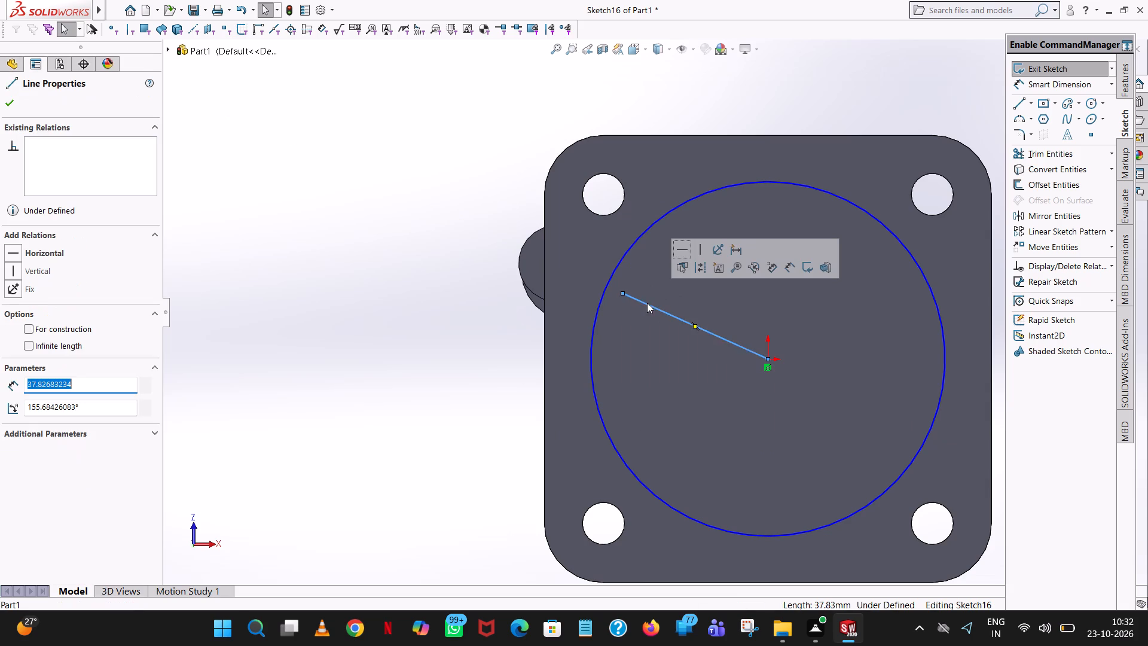
{"action": "type", "text": "42"}
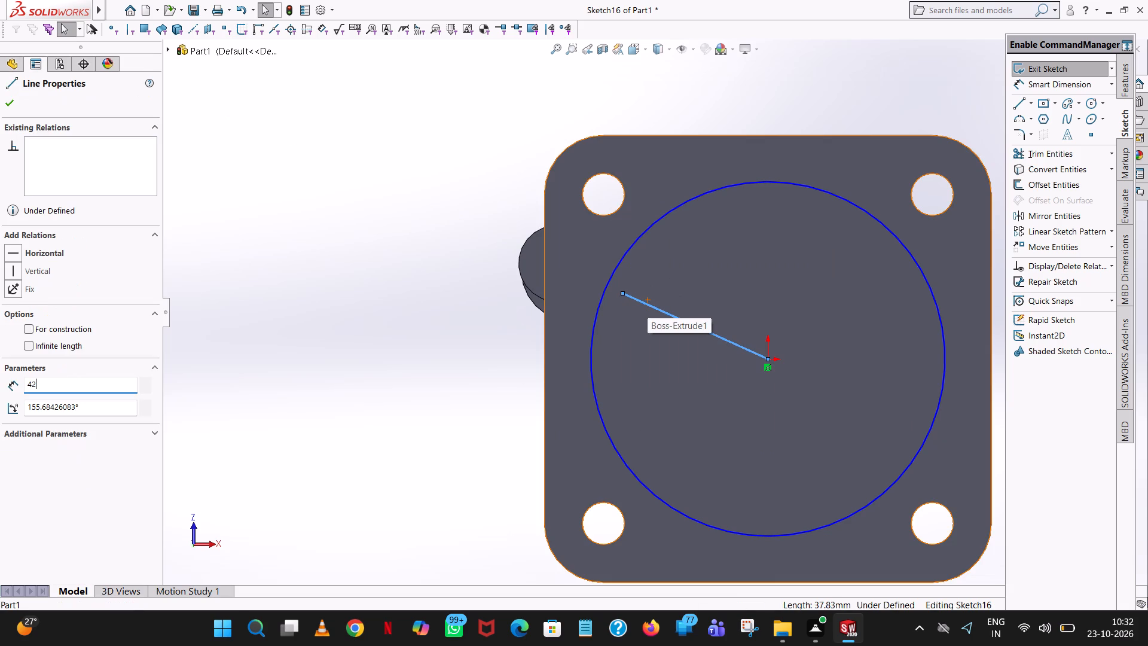
{"action": "key", "text": "minus"}
{"action": "key", "text": "4"}
{"action": "key", "text": "Return"}
{"action": "left_click", "coordinate": [380, 251]}
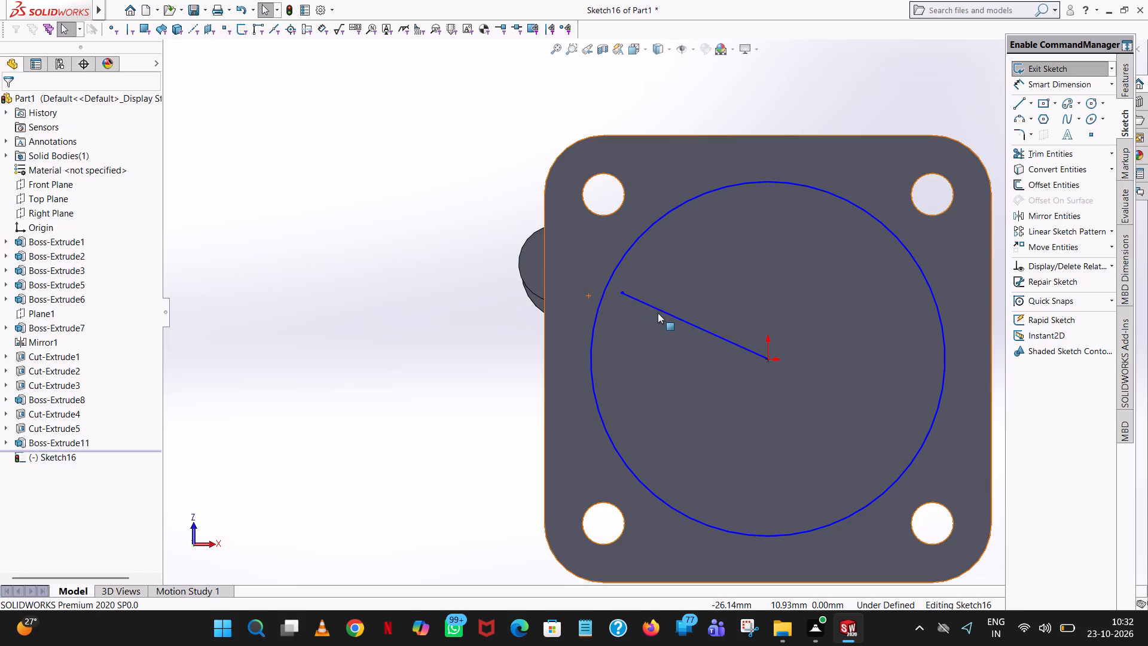
{"action": "left_click", "coordinate": [659, 313]}
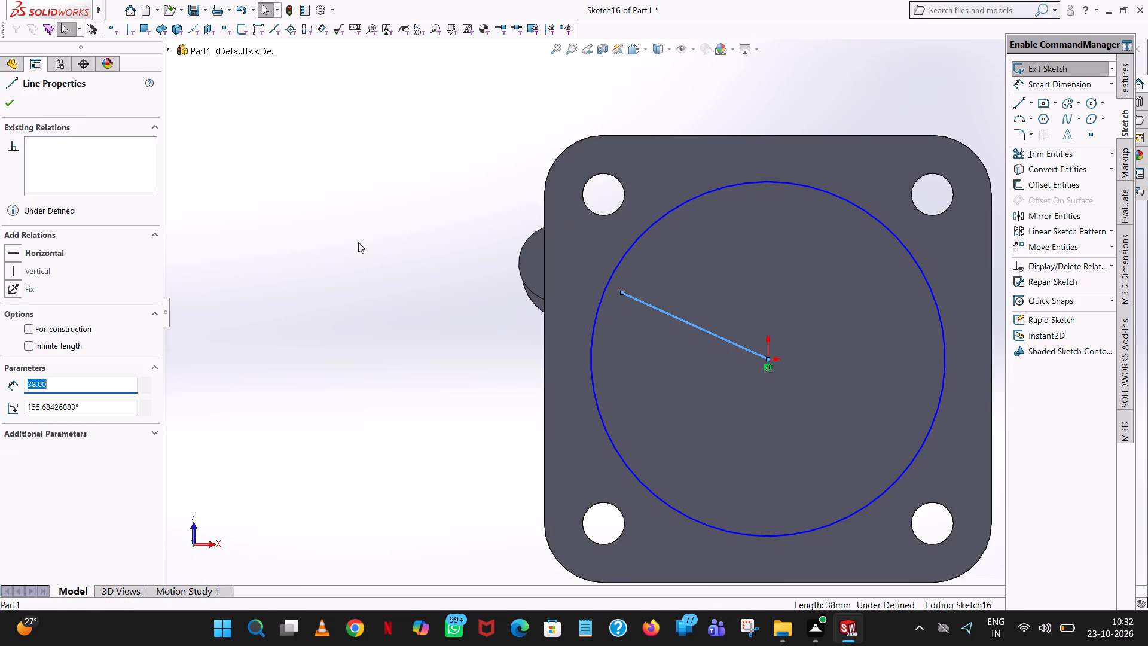
{"action": "left_click", "coordinate": [358, 242]}
Sketch a circle of radius 4 mm centred on the slanted line's outer end, tangent to the large circle.
{"action": "left_click", "coordinate": [1086, 105]}
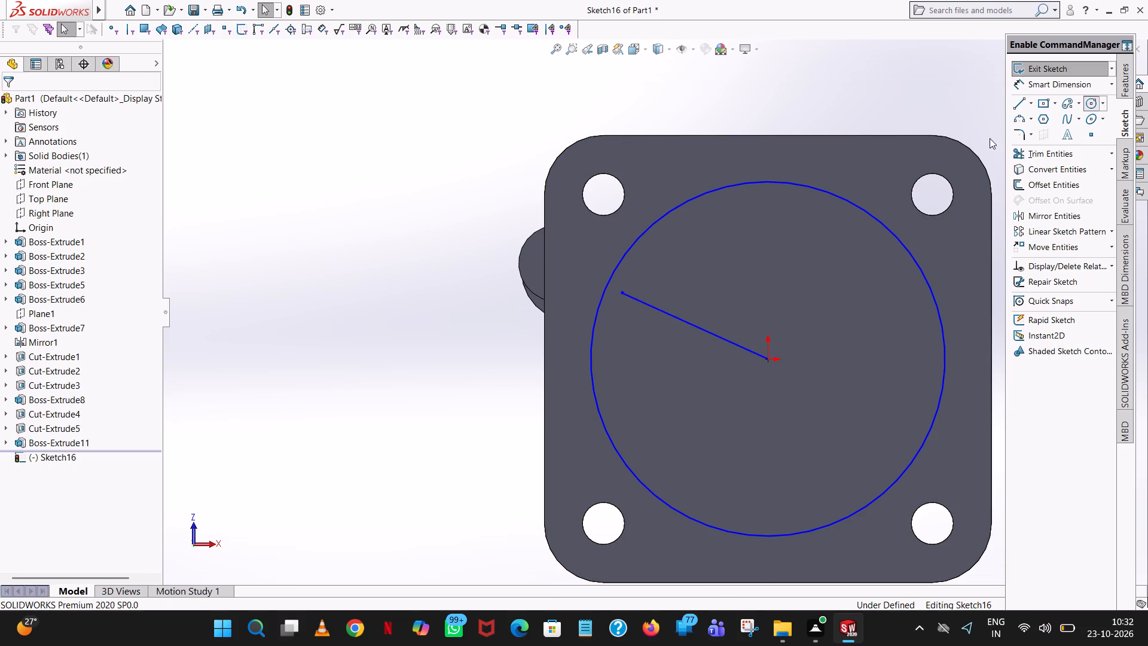
{"action": "left_click", "coordinate": [622, 292]}
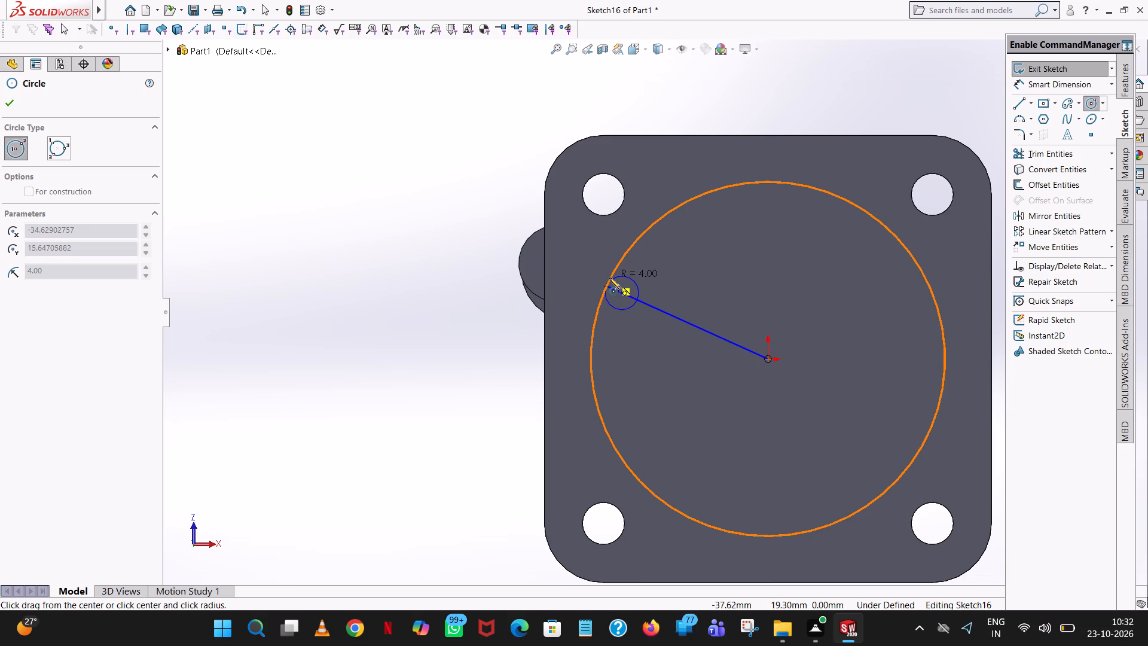
{"action": "left_click", "coordinate": [609, 278]}
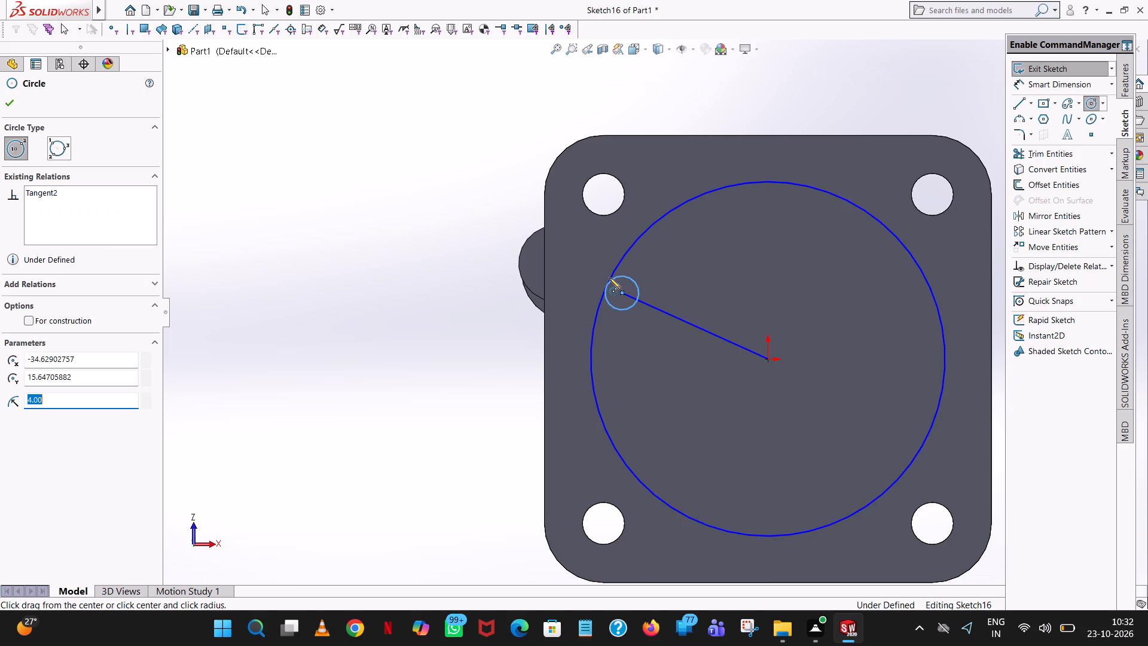
{"action": "right_click", "coordinate": [609, 278]}
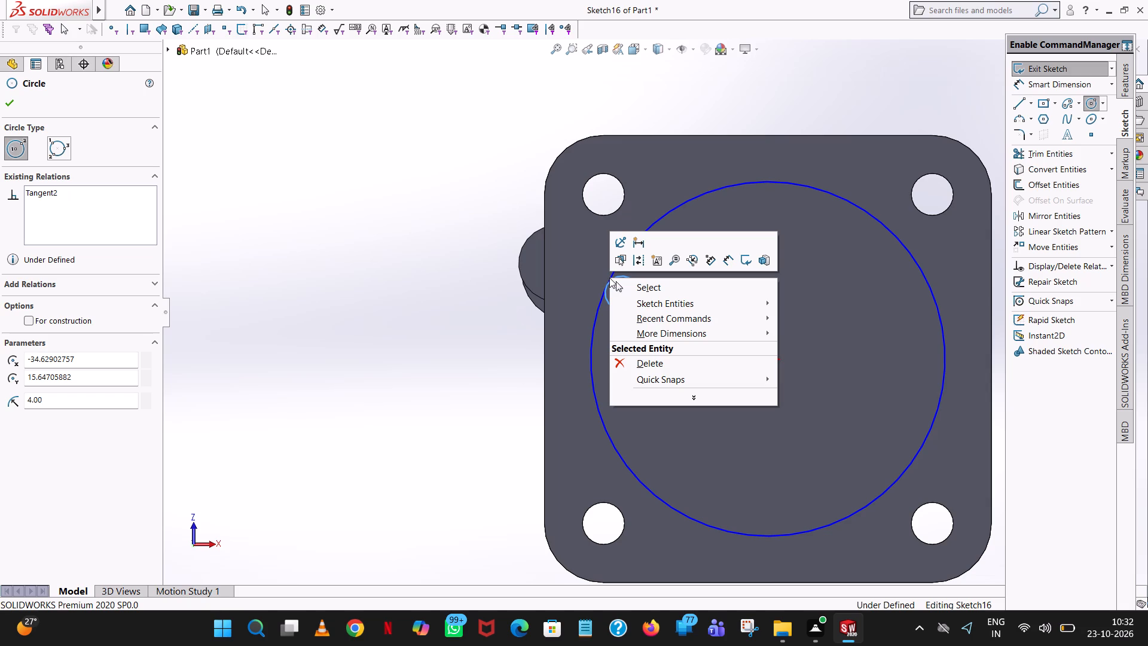
{"action": "left_click", "coordinate": [639, 285]}
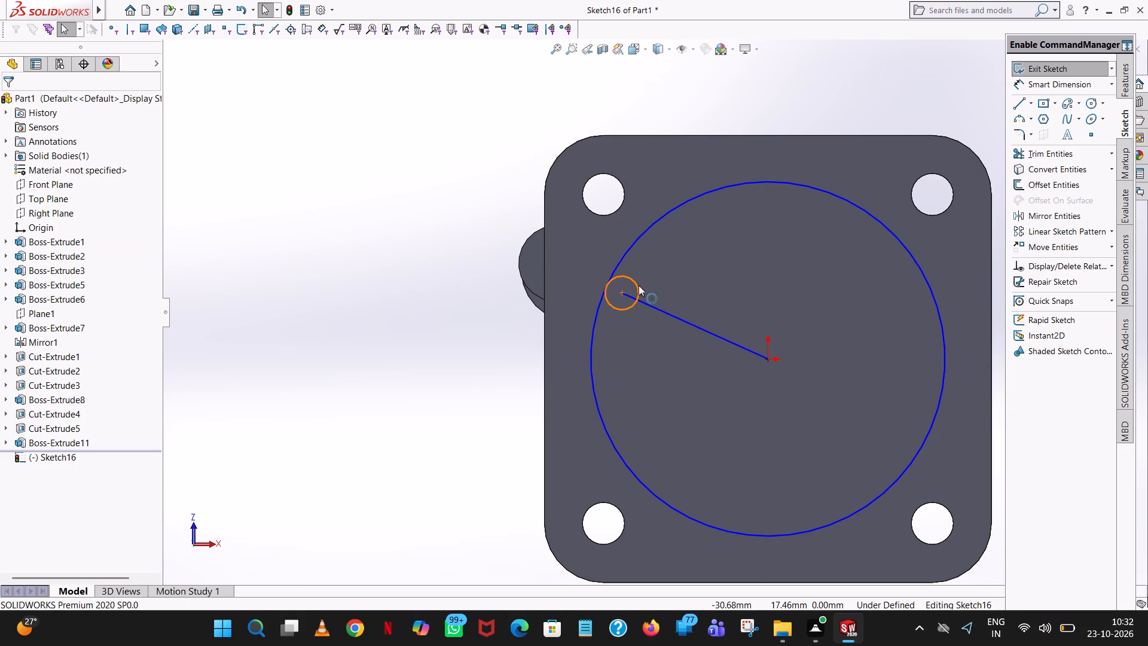
Sketch a circle of radius 34 mm centred on the origin, touching the inner side of the small circle.
{"action": "left_click", "coordinate": [1091, 102]}
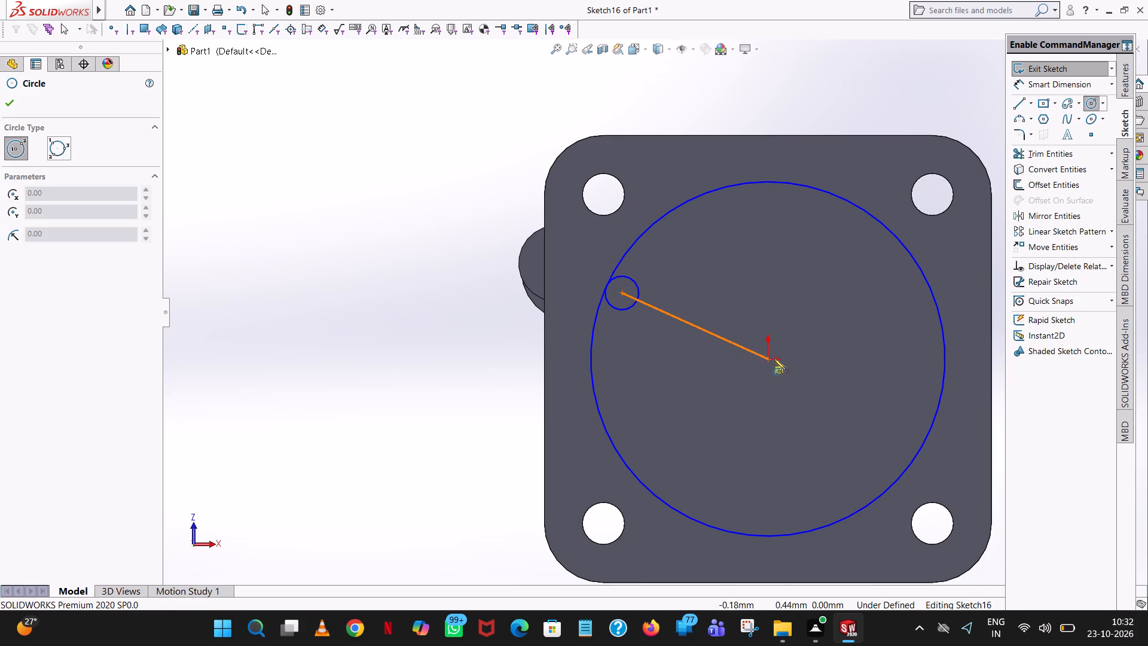
{"action": "left_click", "coordinate": [765, 358]}
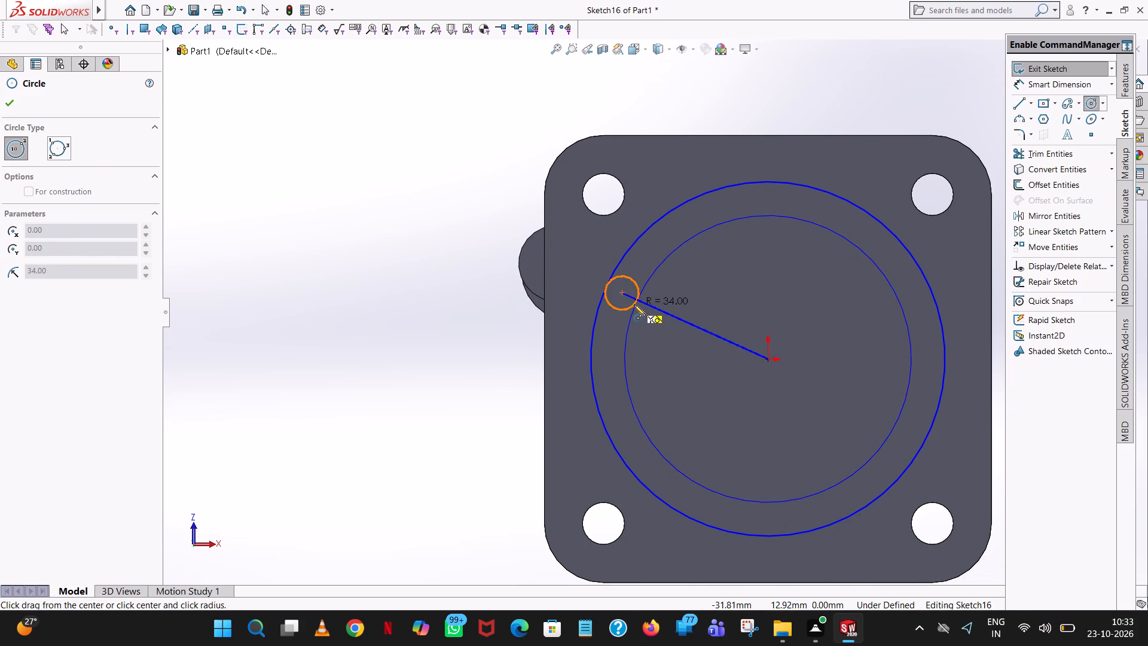
{"action": "left_click", "coordinate": [634, 304]}
{"action": "right_click", "coordinate": [634, 304]}
{"action": "left_click", "coordinate": [674, 313]}
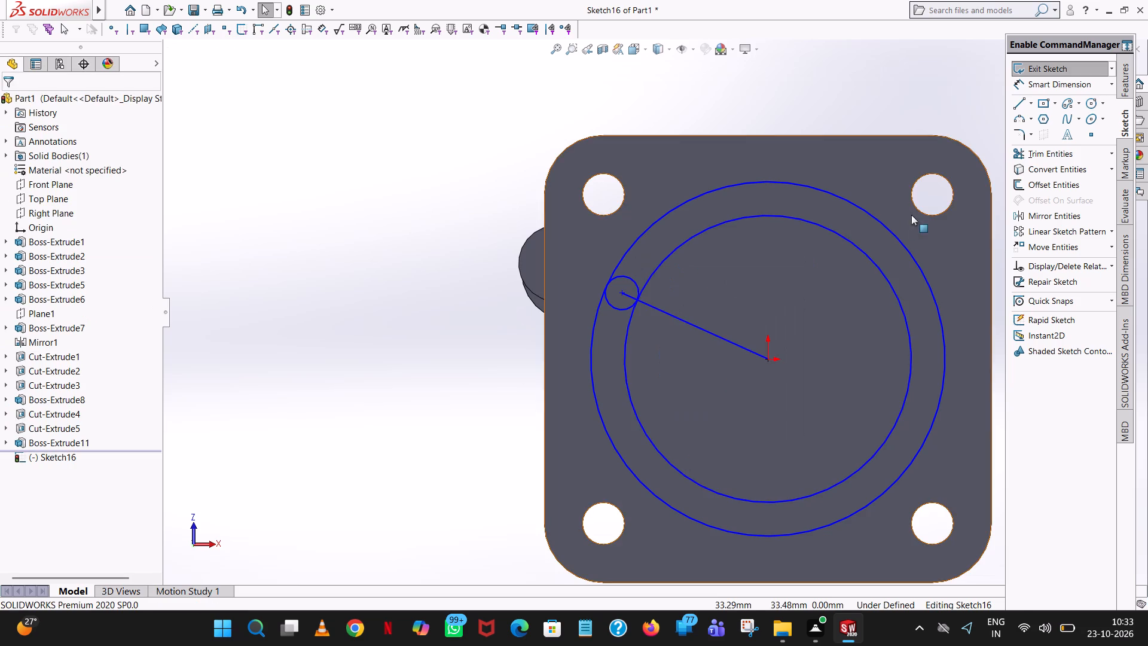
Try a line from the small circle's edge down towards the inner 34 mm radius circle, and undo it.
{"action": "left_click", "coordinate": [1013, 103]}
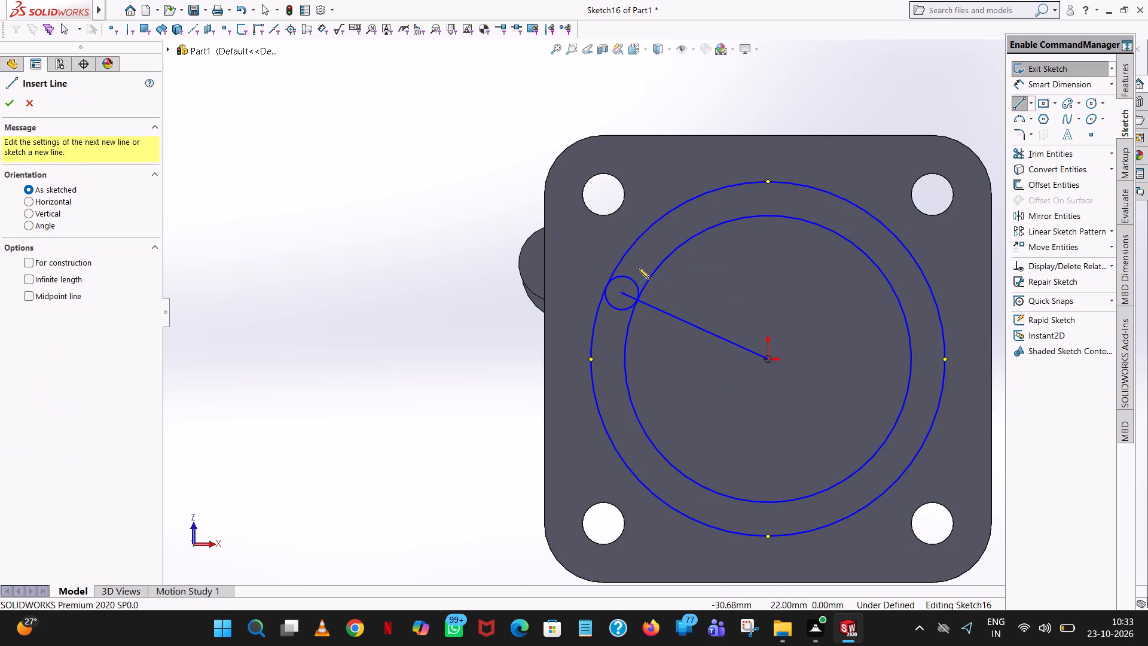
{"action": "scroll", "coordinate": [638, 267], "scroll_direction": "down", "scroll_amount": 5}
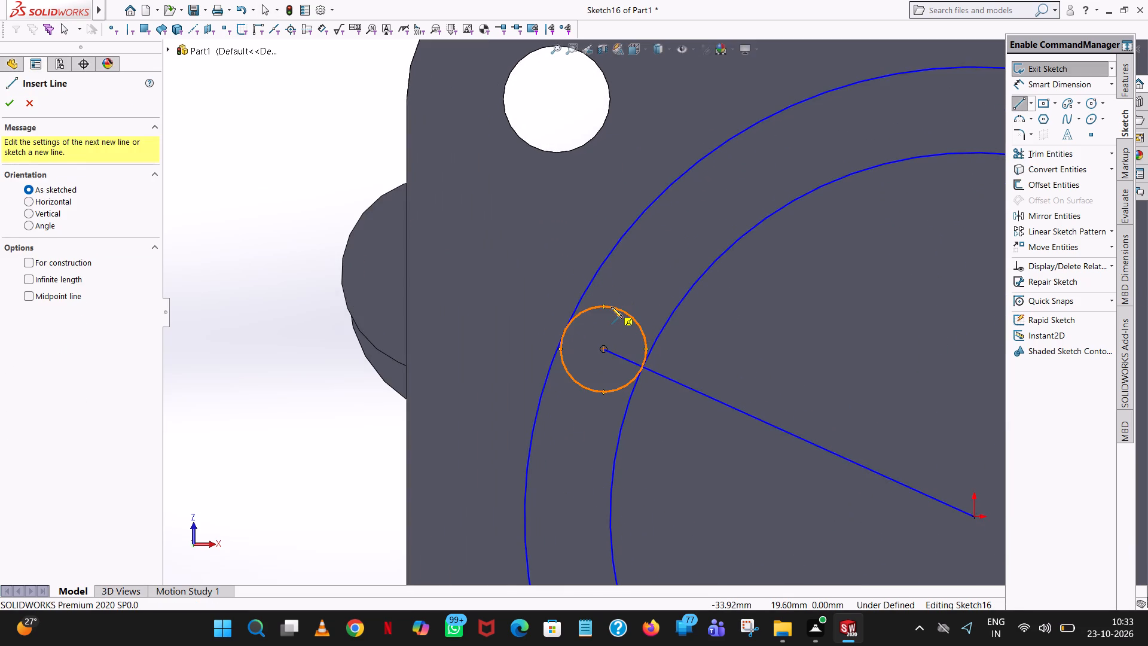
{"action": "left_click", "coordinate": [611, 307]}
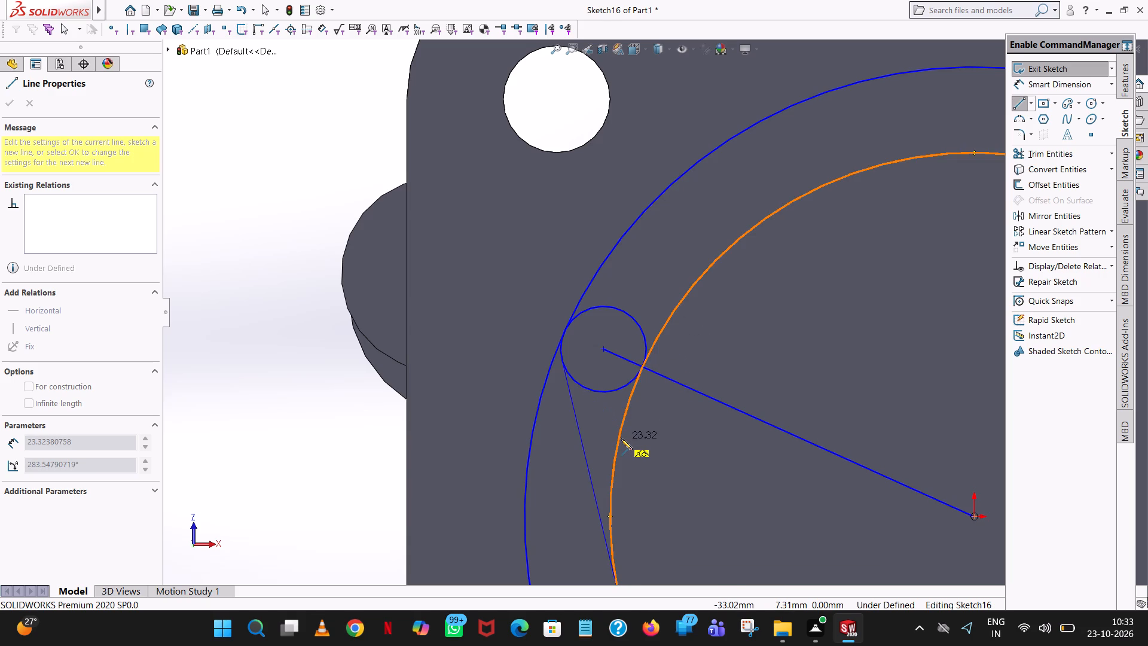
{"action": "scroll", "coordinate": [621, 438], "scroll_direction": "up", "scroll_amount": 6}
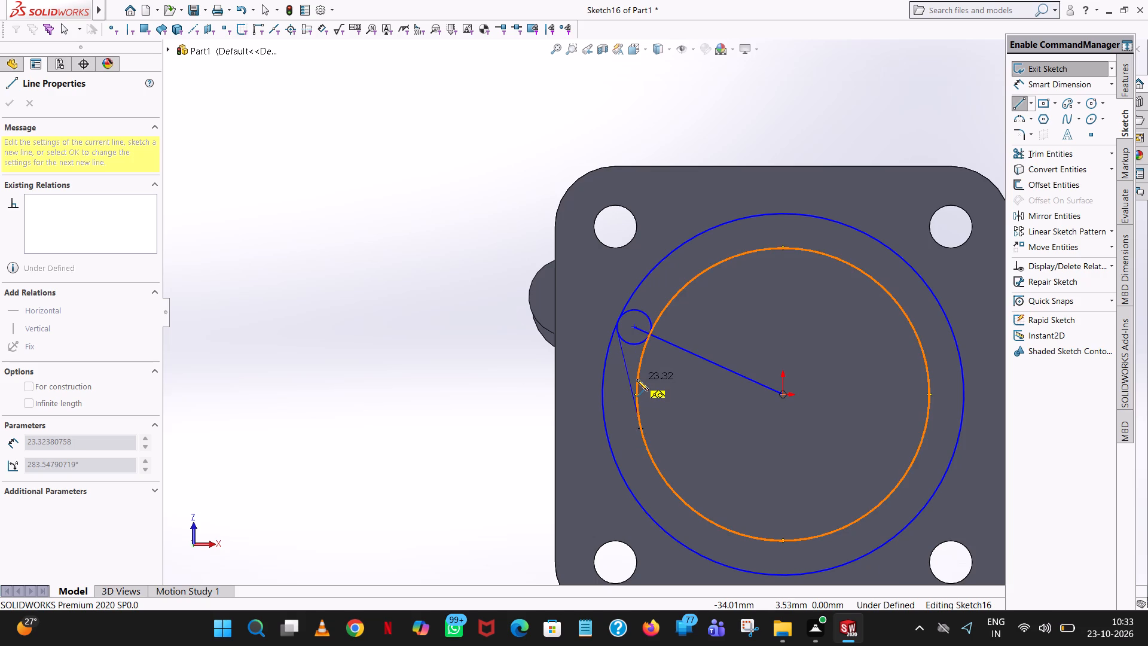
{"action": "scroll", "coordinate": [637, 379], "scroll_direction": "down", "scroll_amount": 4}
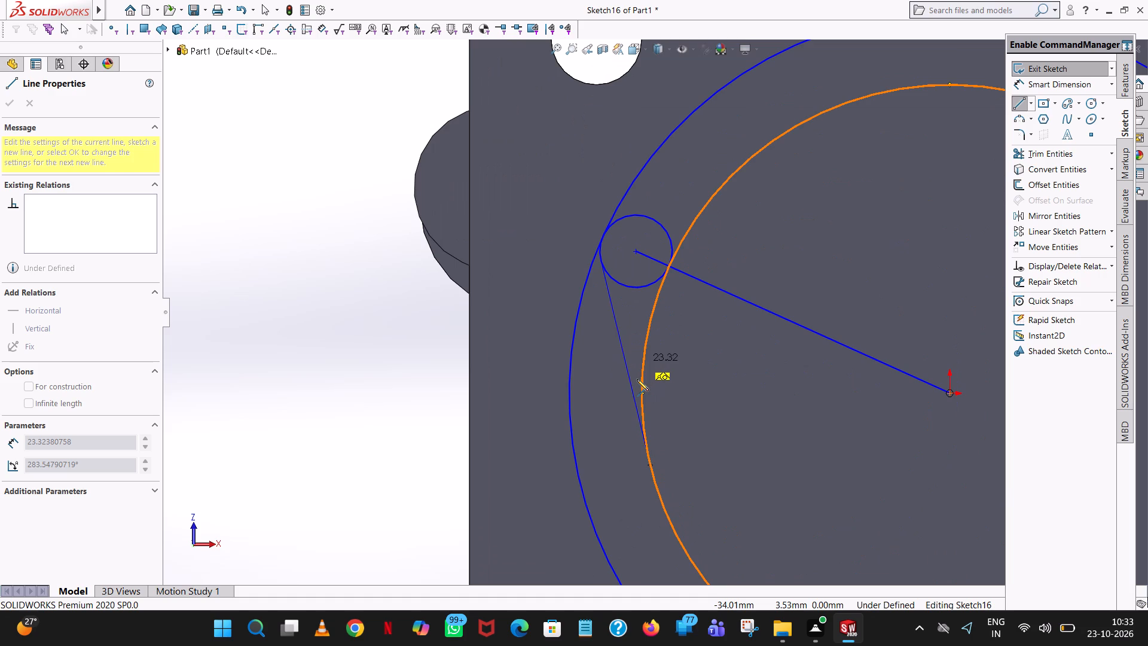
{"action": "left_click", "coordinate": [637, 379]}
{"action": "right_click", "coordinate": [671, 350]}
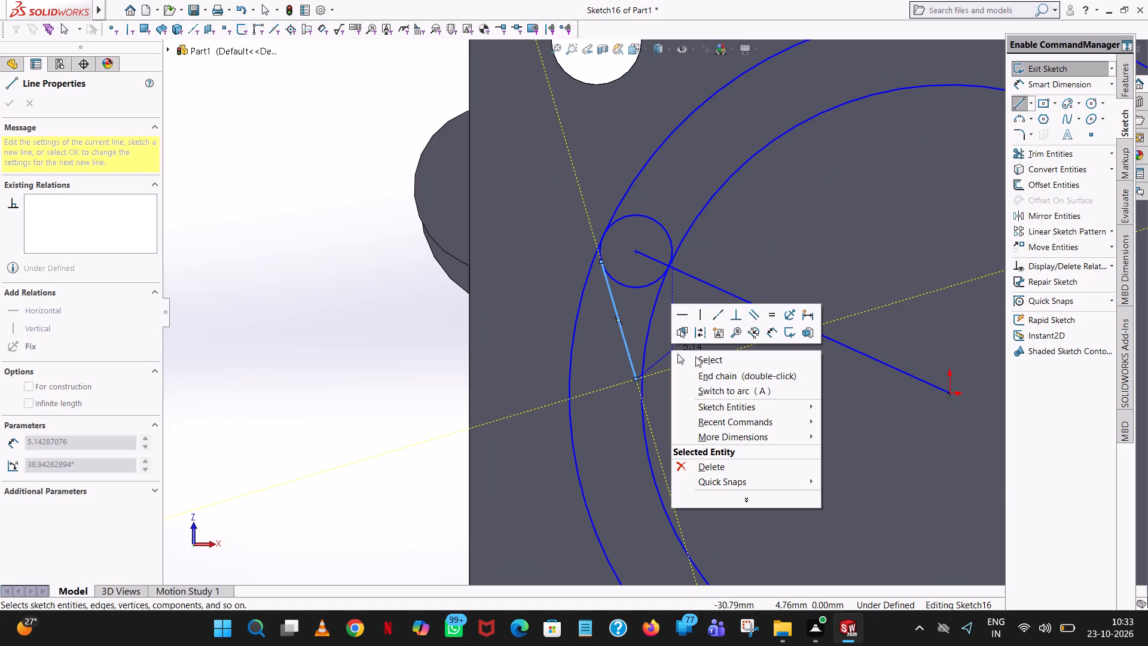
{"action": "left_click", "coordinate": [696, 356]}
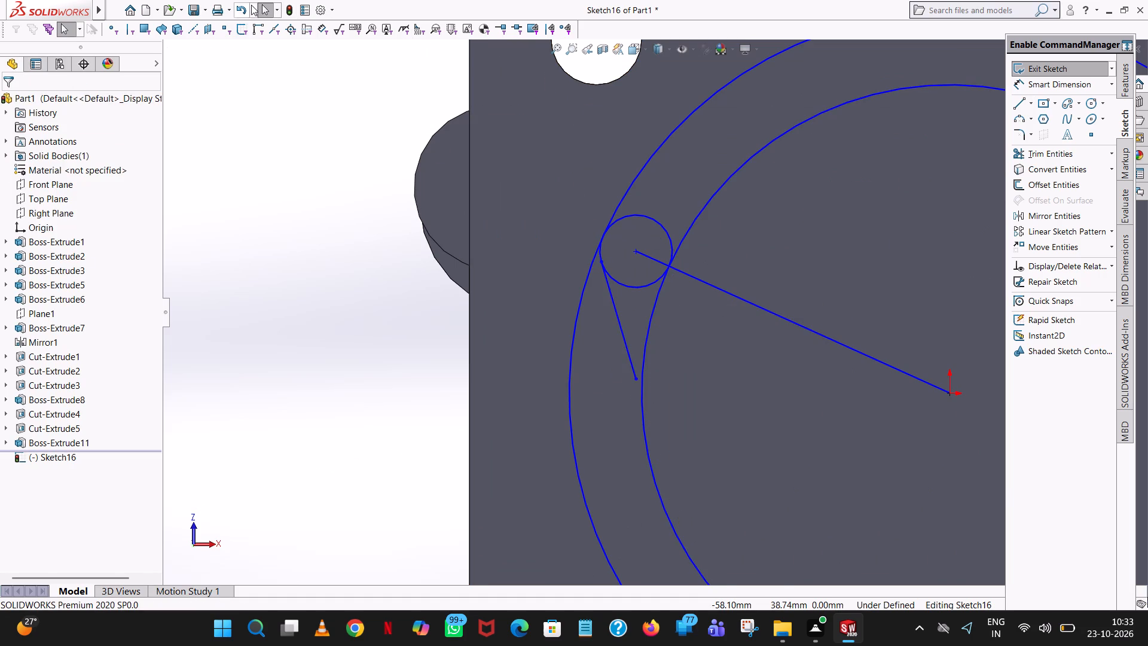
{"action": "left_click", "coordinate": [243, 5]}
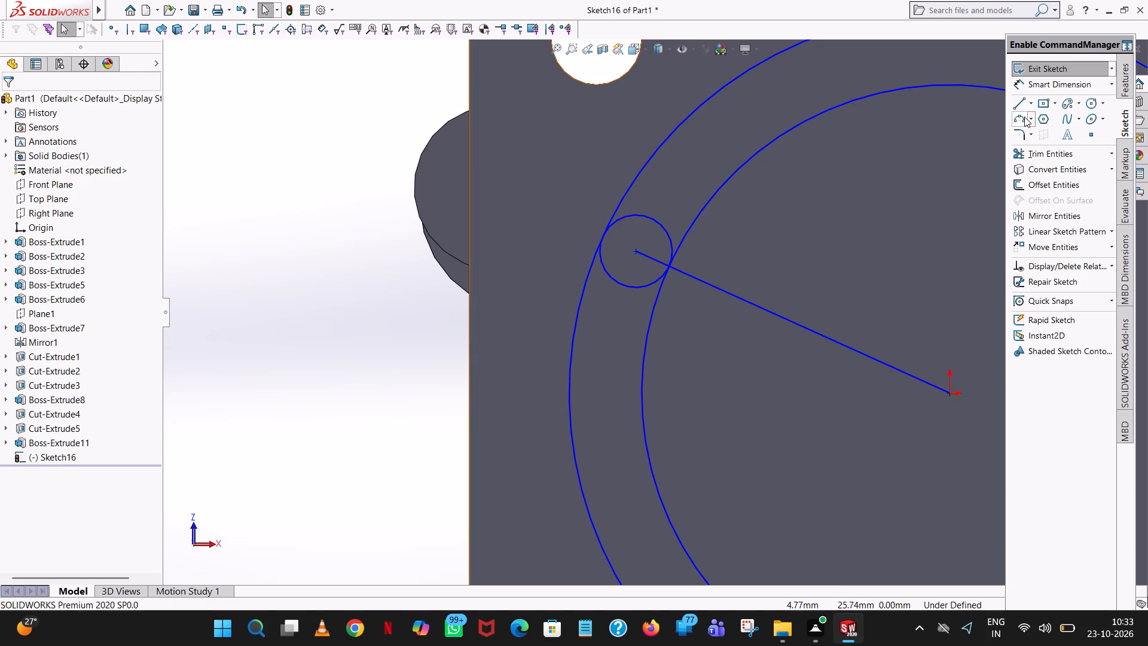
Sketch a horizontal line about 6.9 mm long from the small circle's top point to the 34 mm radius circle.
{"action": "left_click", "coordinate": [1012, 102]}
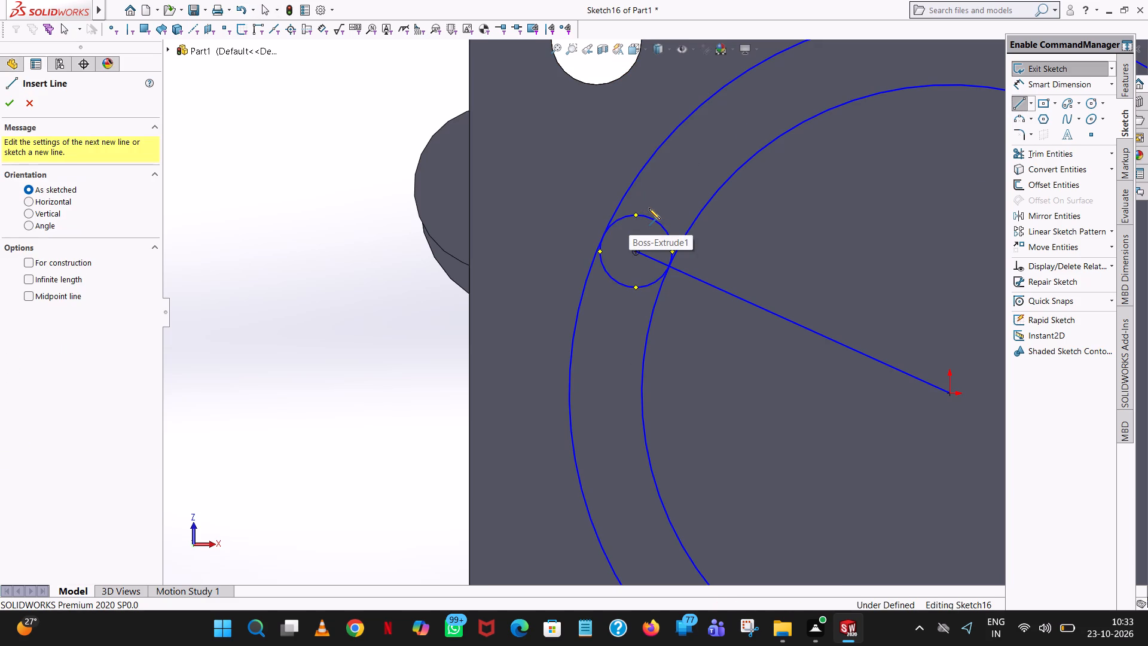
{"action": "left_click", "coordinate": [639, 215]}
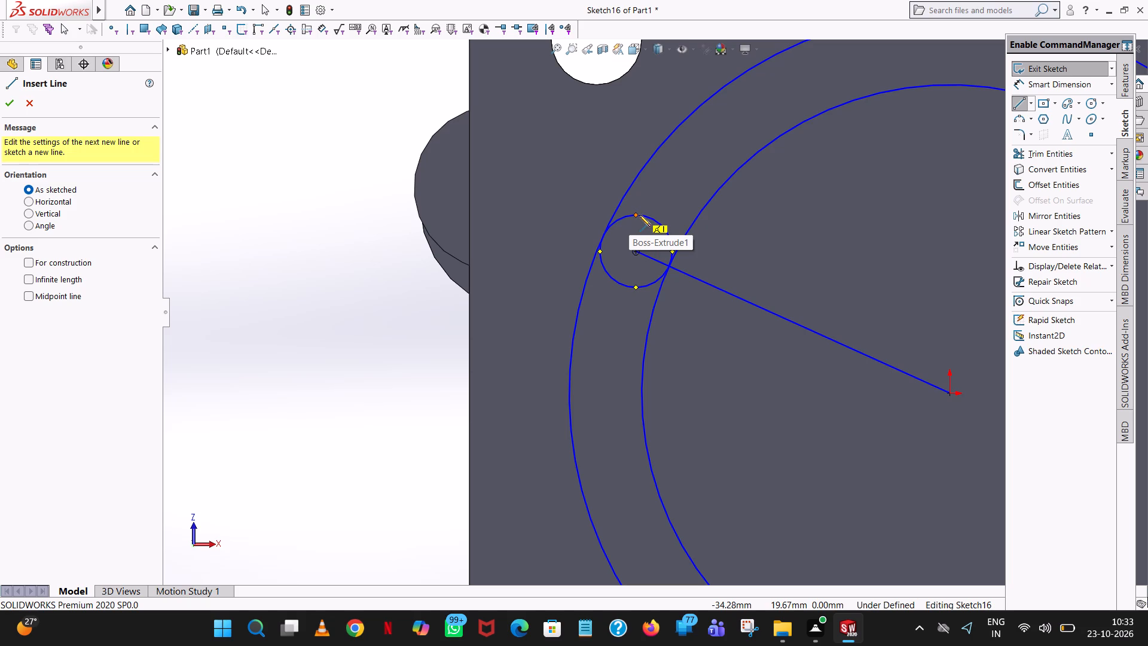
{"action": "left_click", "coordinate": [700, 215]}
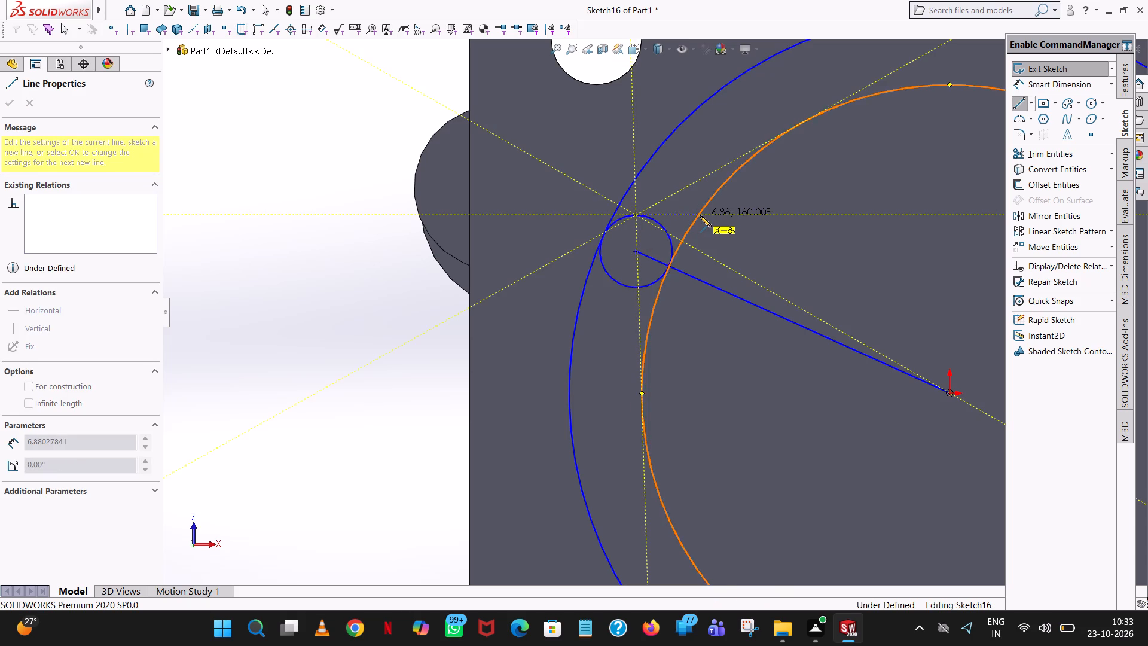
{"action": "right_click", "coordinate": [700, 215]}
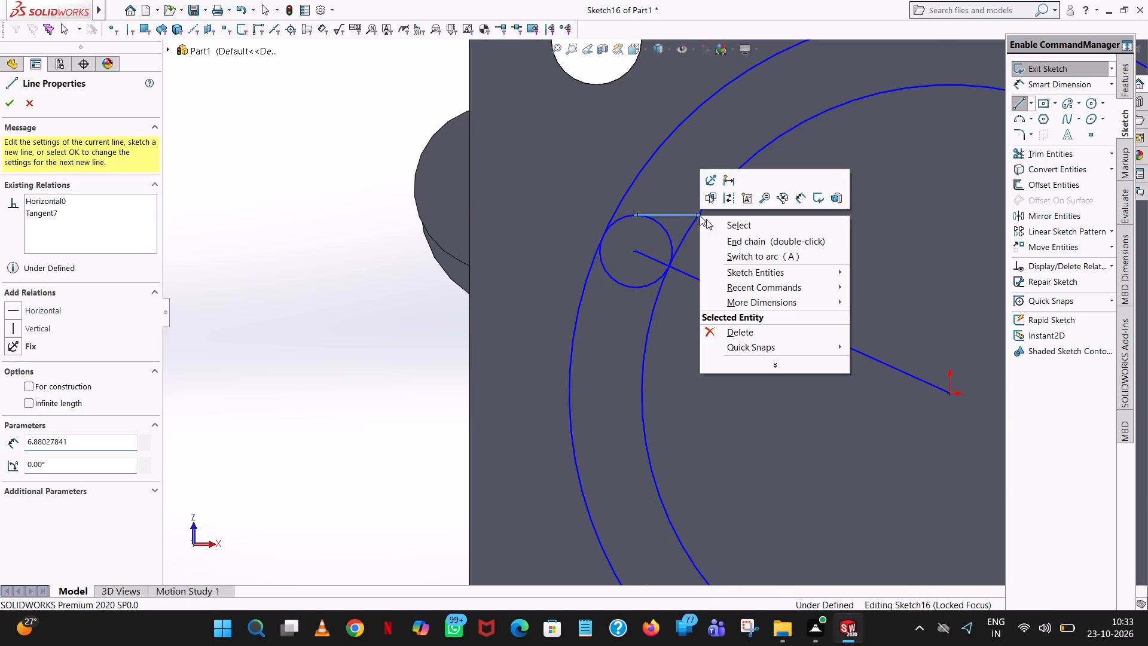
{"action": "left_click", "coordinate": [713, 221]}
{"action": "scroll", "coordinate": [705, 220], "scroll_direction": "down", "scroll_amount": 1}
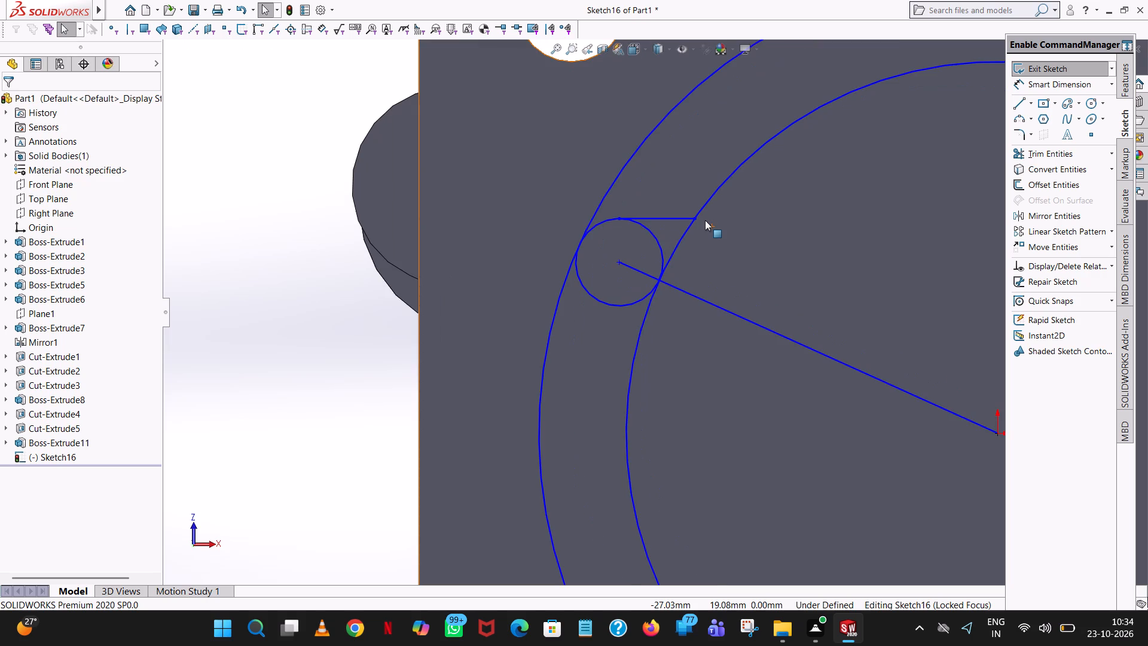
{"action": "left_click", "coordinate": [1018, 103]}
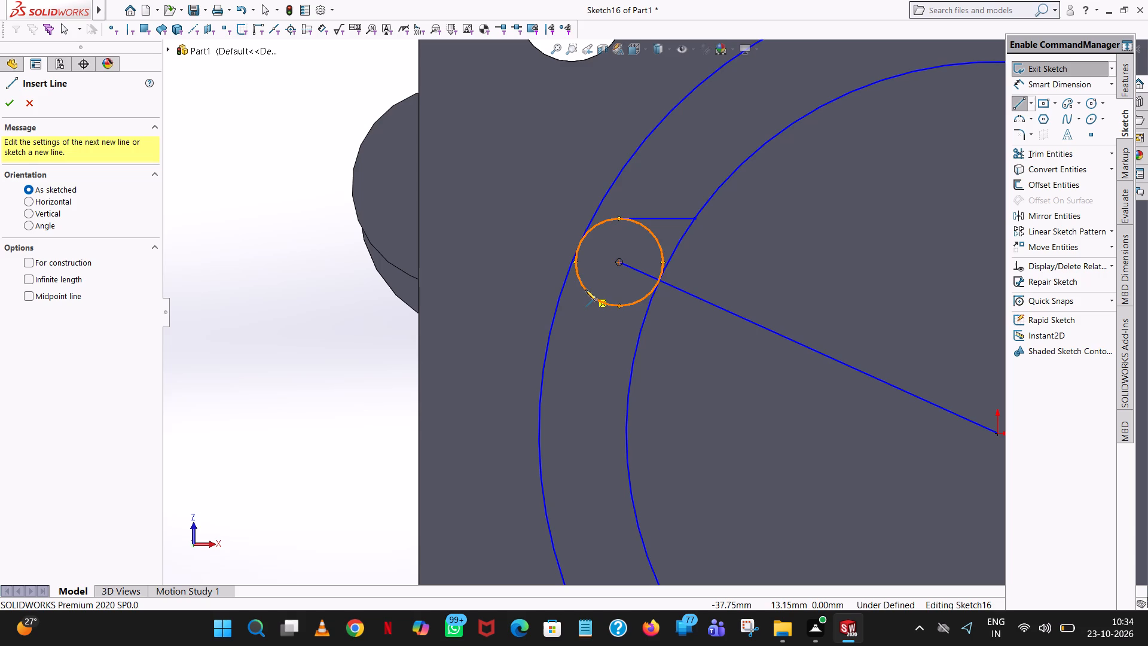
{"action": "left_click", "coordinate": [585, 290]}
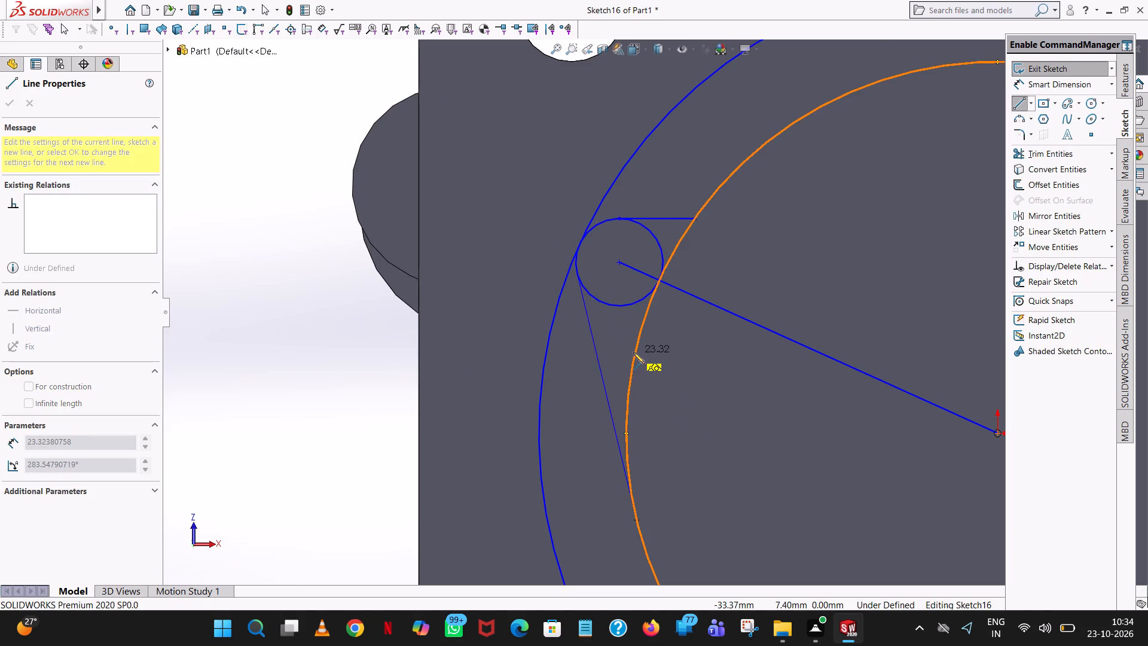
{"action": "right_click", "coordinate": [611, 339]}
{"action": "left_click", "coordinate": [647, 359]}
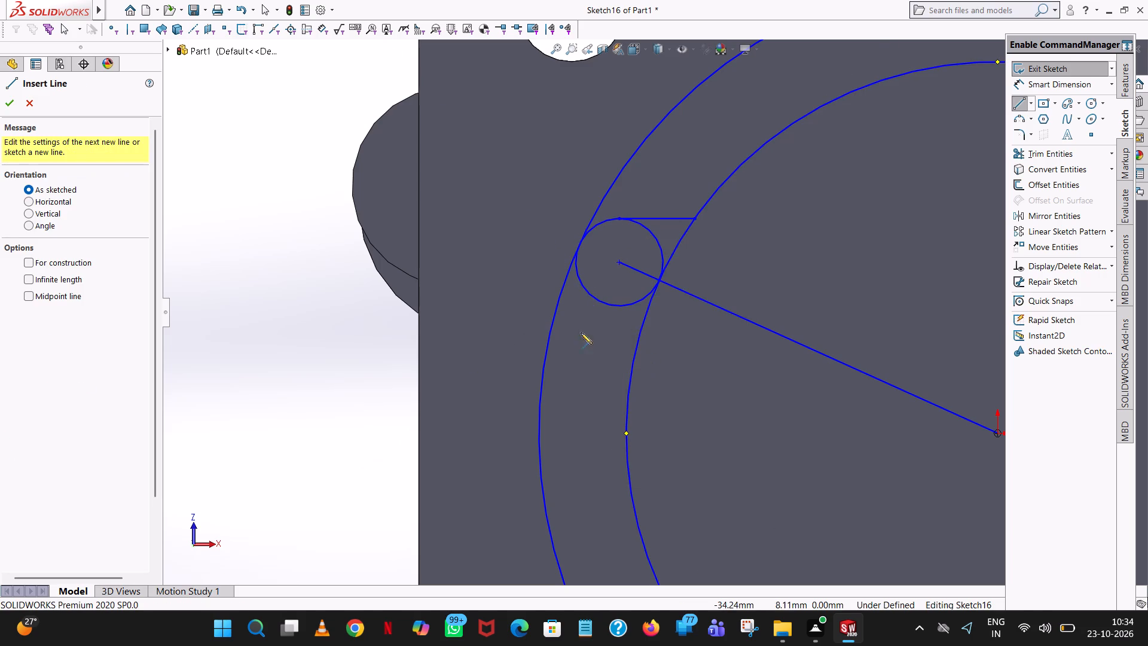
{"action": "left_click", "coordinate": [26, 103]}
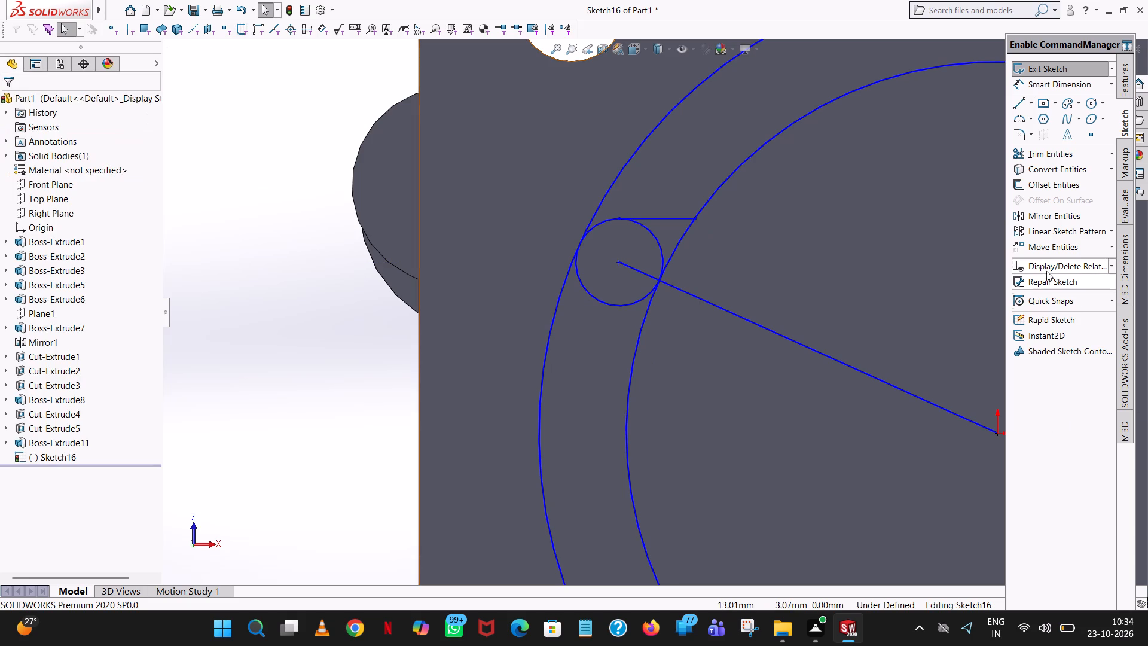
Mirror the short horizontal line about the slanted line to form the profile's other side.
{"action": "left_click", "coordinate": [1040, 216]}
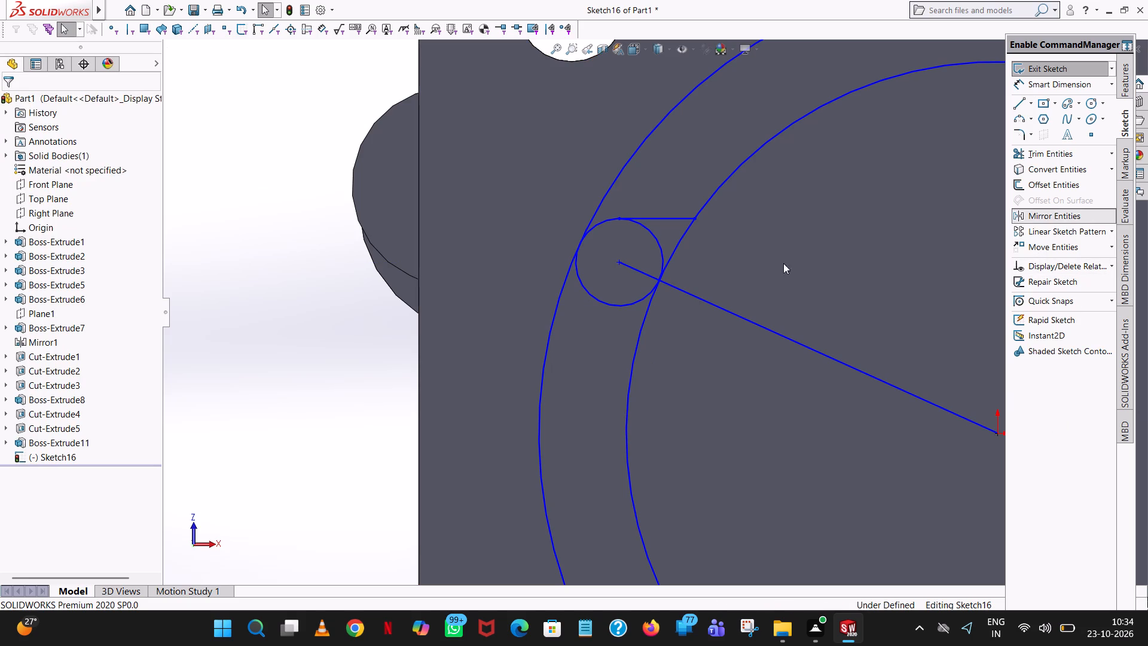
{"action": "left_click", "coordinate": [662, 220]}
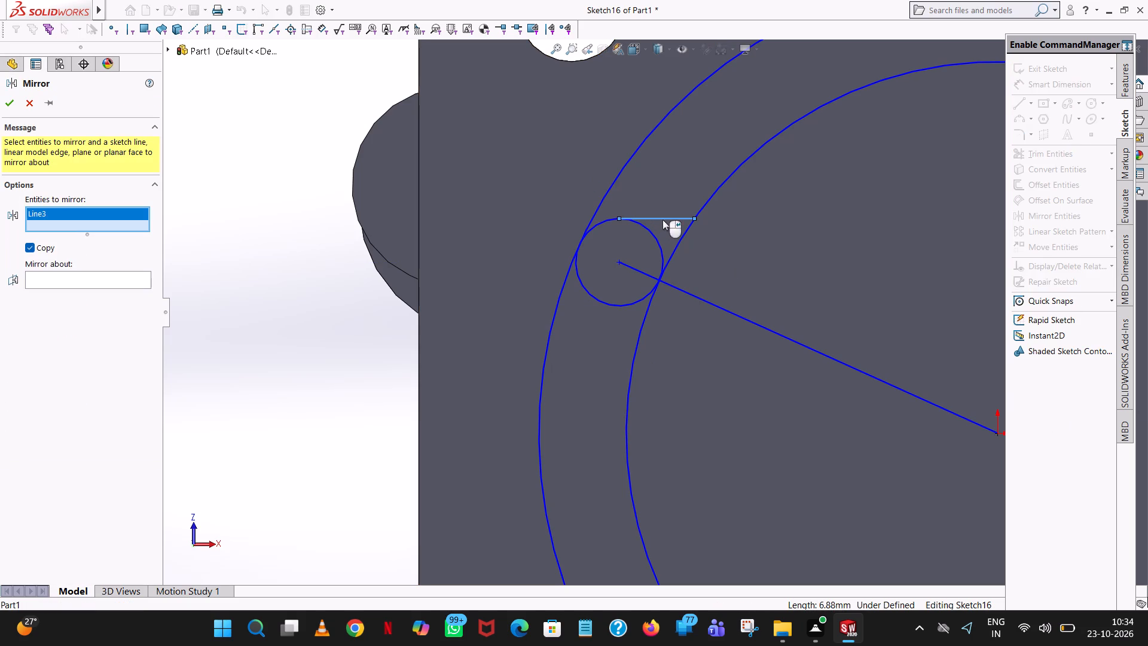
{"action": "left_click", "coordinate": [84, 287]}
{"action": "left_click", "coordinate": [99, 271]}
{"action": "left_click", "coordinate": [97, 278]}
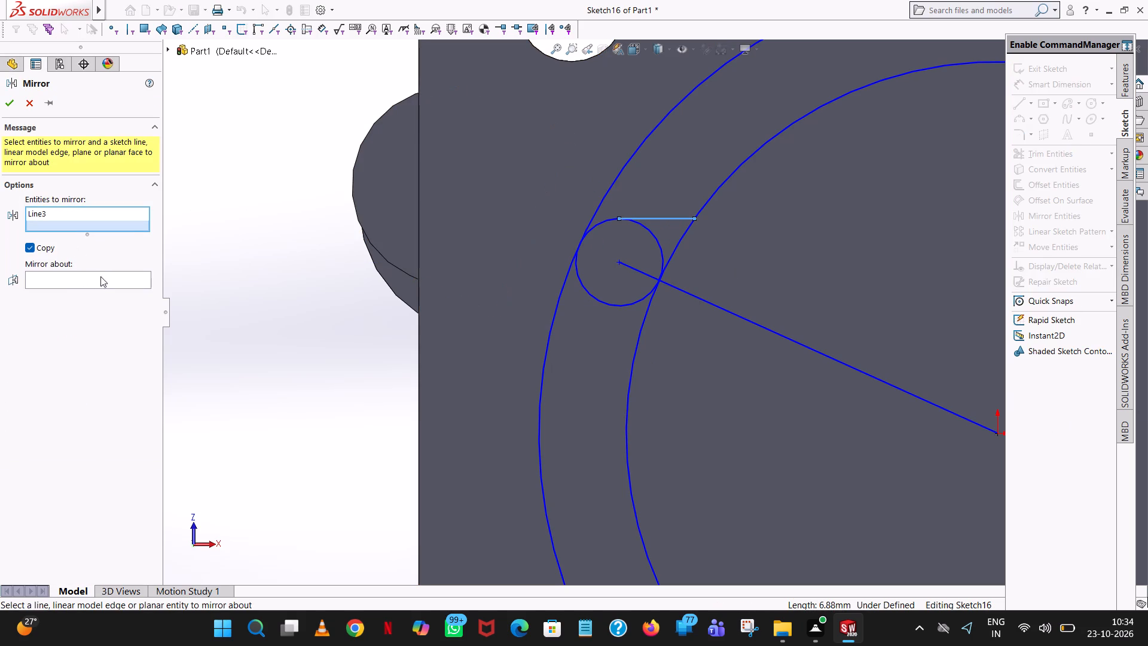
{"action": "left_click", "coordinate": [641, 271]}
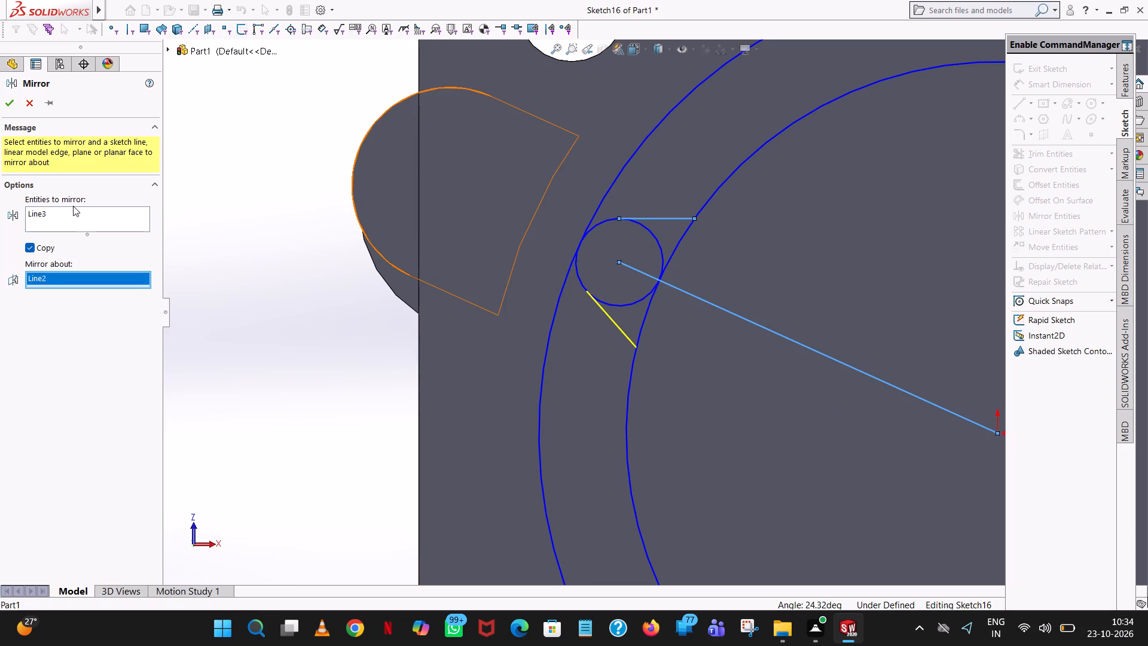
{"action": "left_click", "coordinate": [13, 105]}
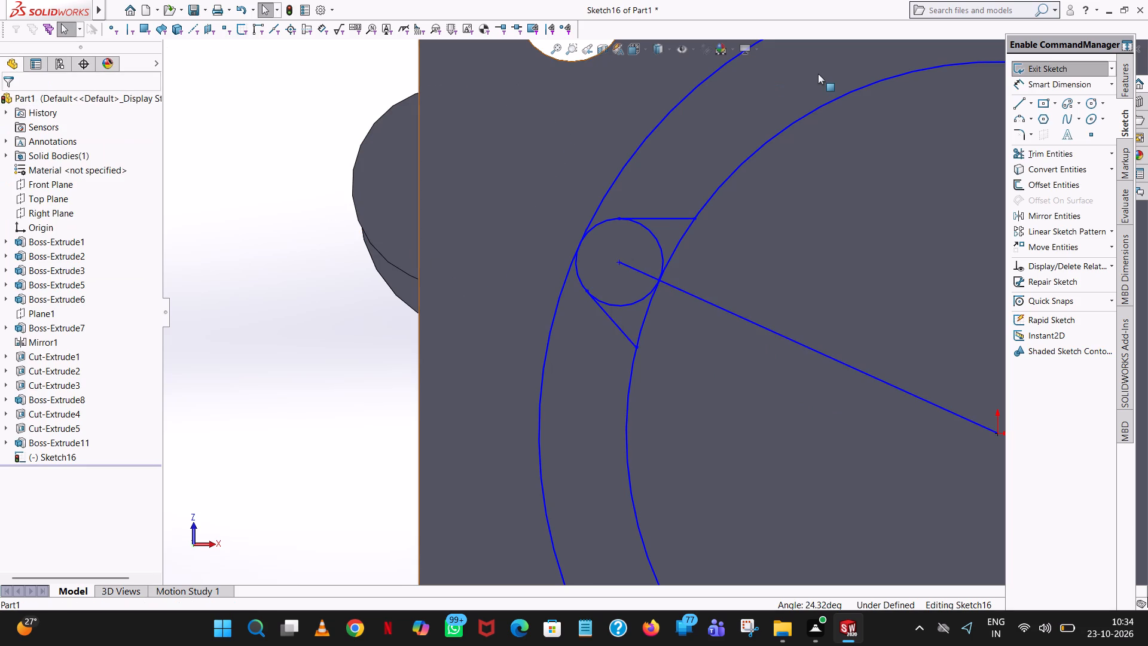
Trim the large circle, the slanted line and the excess arcs, leaving one closed teardrop-like profile.
{"action": "left_click", "coordinate": [1080, 152]}
{"action": "left_click", "coordinate": [710, 201]}
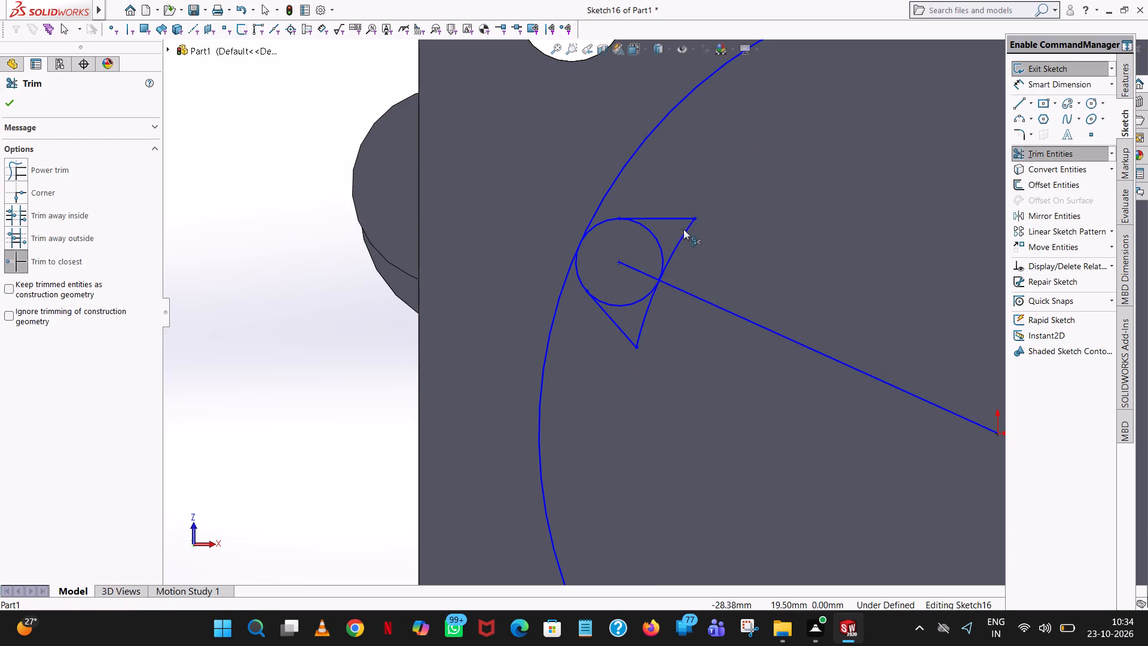
{"action": "left_click", "coordinate": [676, 291]}
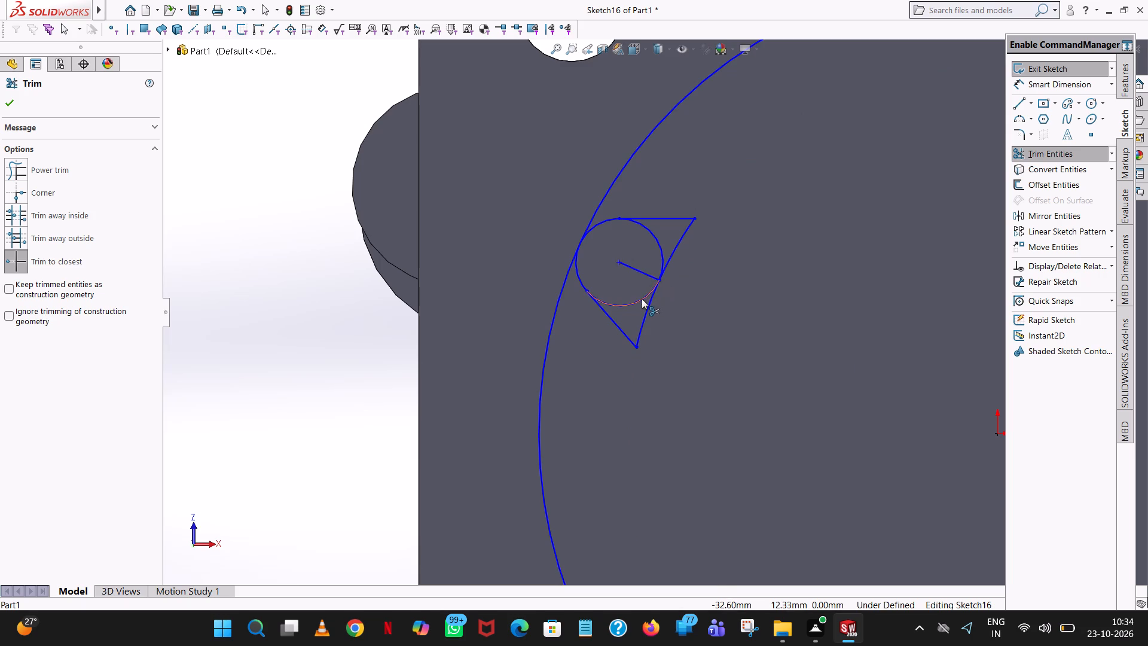
{"action": "left_click", "coordinate": [642, 298]}
{"action": "left_click", "coordinate": [652, 237]}
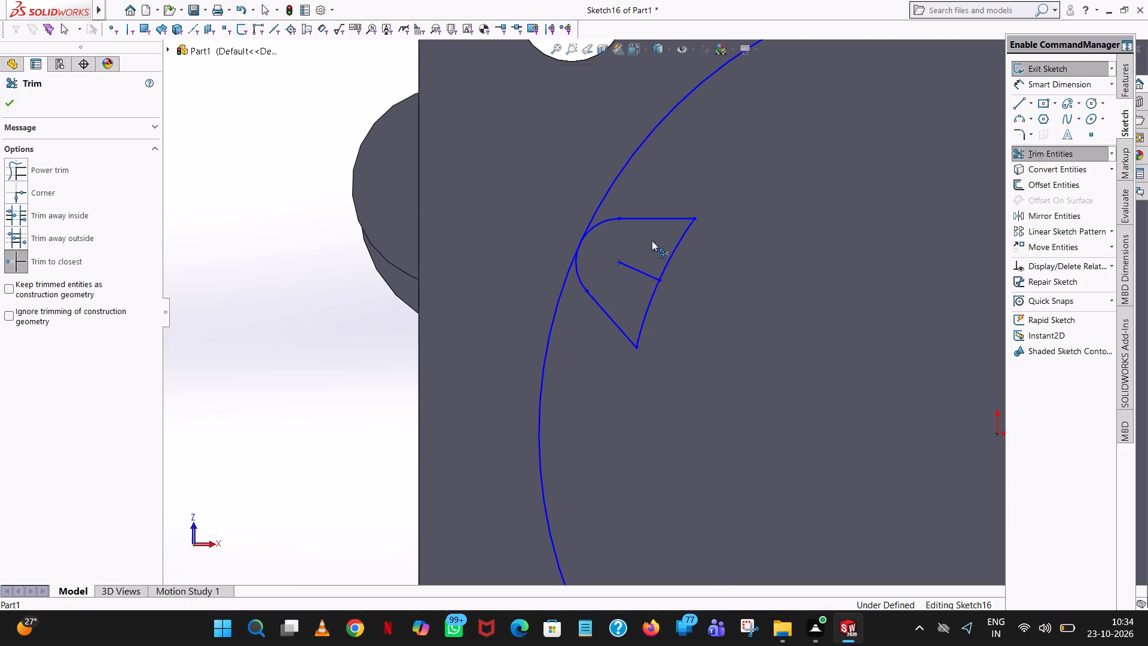
{"action": "left_click", "coordinate": [646, 272]}
{"action": "scroll", "coordinate": [651, 266], "scroll_direction": "up", "scroll_amount": 3}
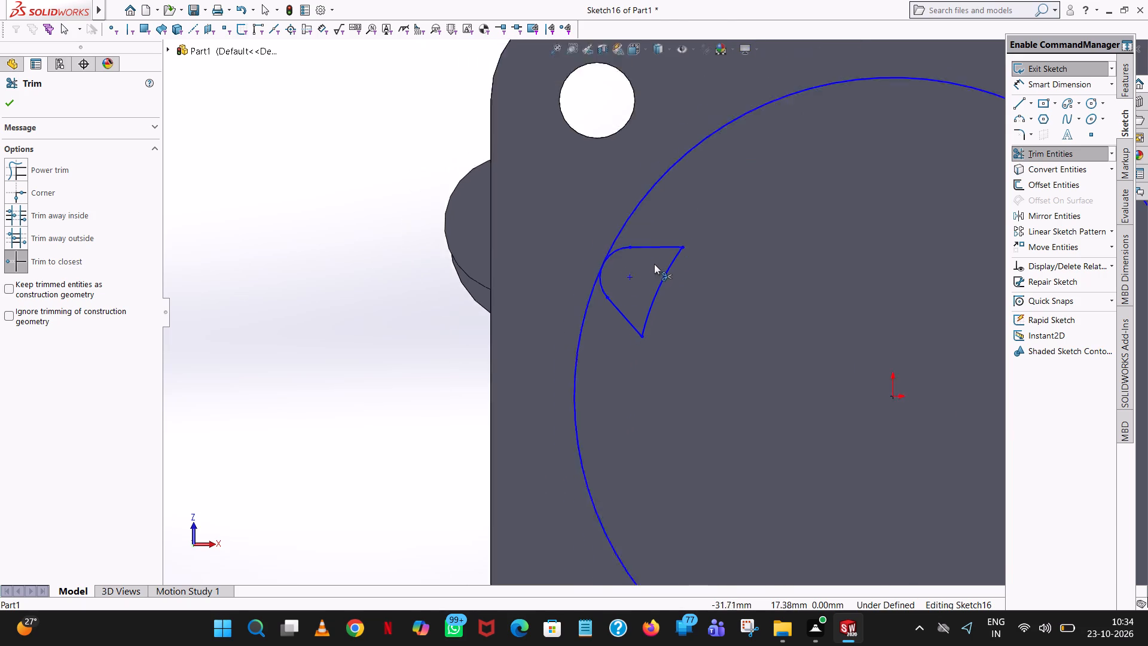
{"action": "scroll", "coordinate": [654, 264], "scroll_direction": "up", "scroll_amount": 2}
{"action": "left_click", "coordinate": [710, 199]}
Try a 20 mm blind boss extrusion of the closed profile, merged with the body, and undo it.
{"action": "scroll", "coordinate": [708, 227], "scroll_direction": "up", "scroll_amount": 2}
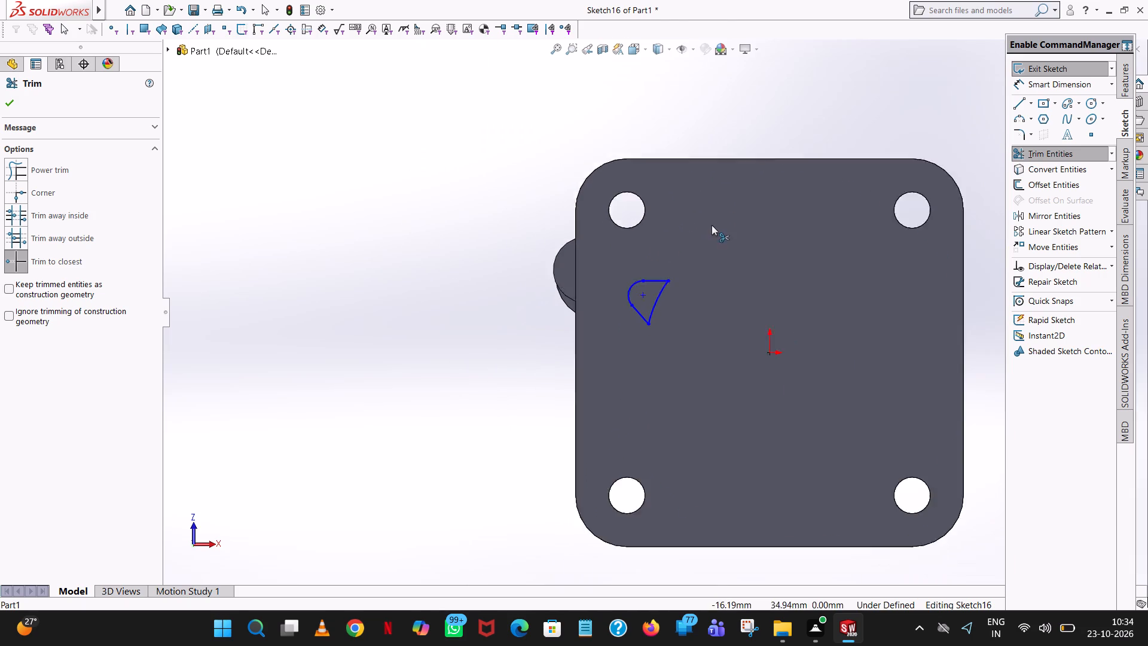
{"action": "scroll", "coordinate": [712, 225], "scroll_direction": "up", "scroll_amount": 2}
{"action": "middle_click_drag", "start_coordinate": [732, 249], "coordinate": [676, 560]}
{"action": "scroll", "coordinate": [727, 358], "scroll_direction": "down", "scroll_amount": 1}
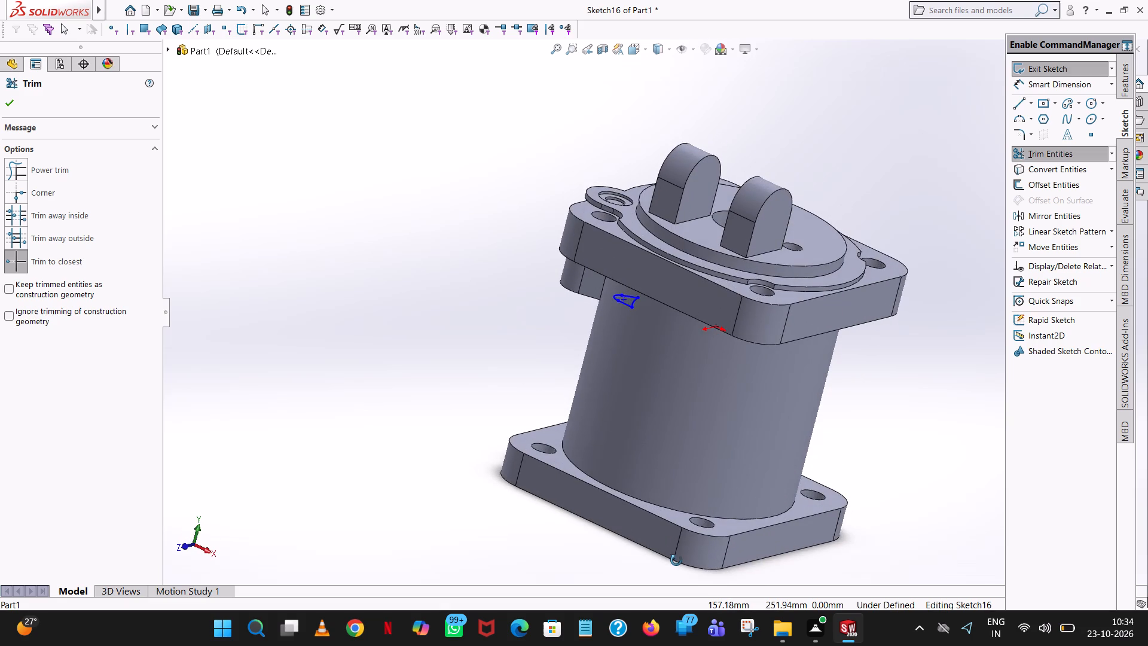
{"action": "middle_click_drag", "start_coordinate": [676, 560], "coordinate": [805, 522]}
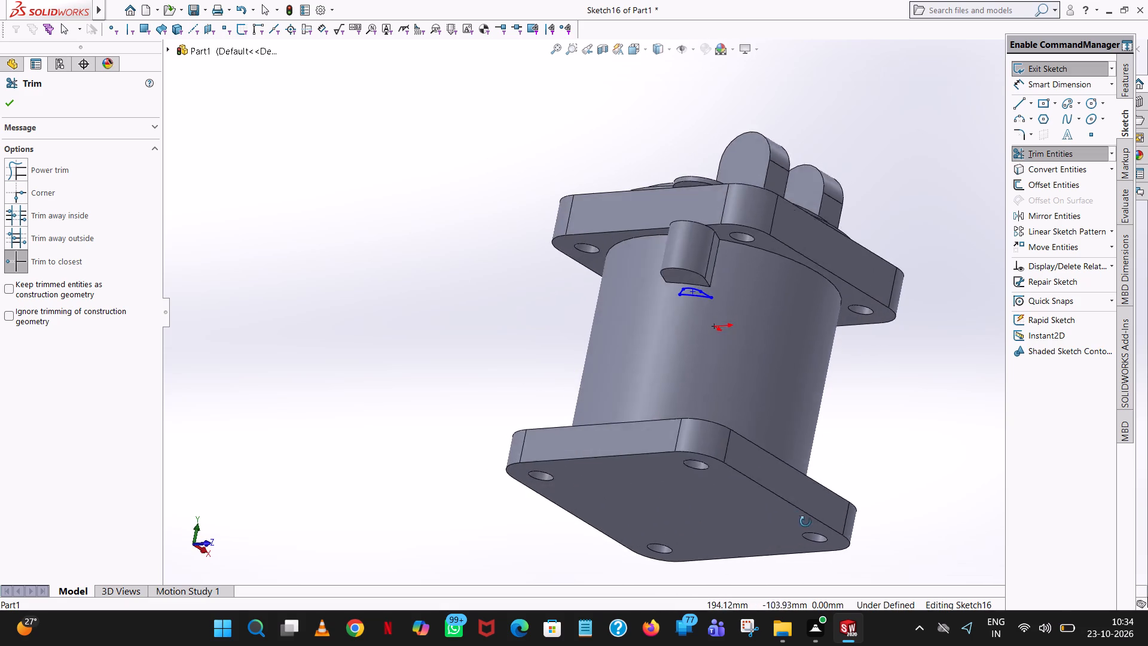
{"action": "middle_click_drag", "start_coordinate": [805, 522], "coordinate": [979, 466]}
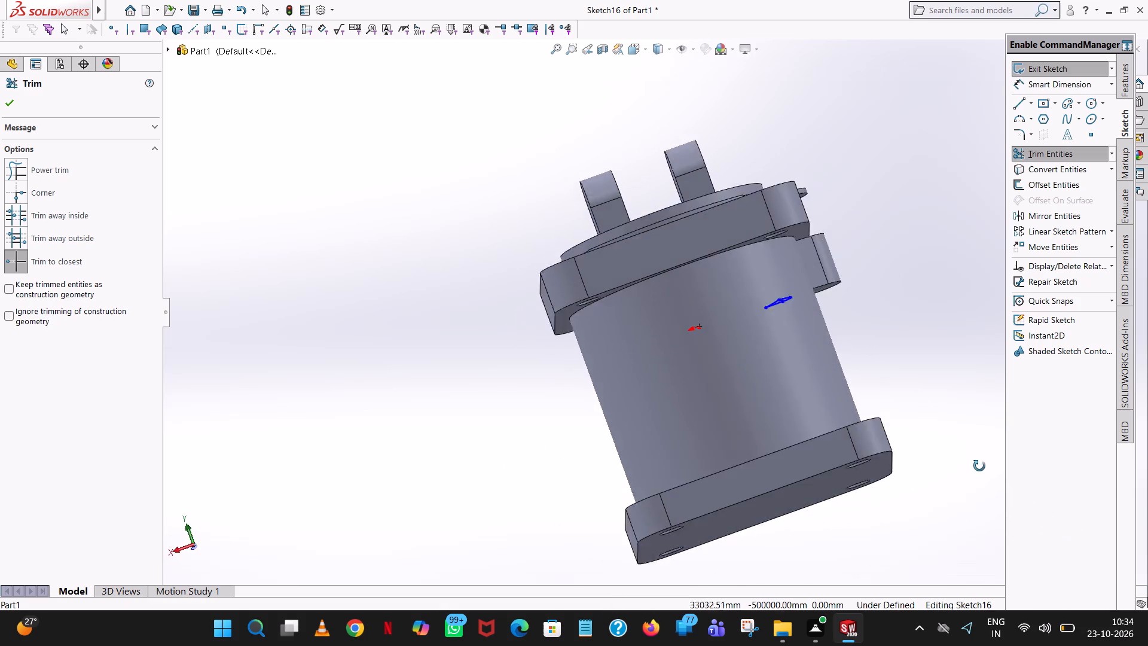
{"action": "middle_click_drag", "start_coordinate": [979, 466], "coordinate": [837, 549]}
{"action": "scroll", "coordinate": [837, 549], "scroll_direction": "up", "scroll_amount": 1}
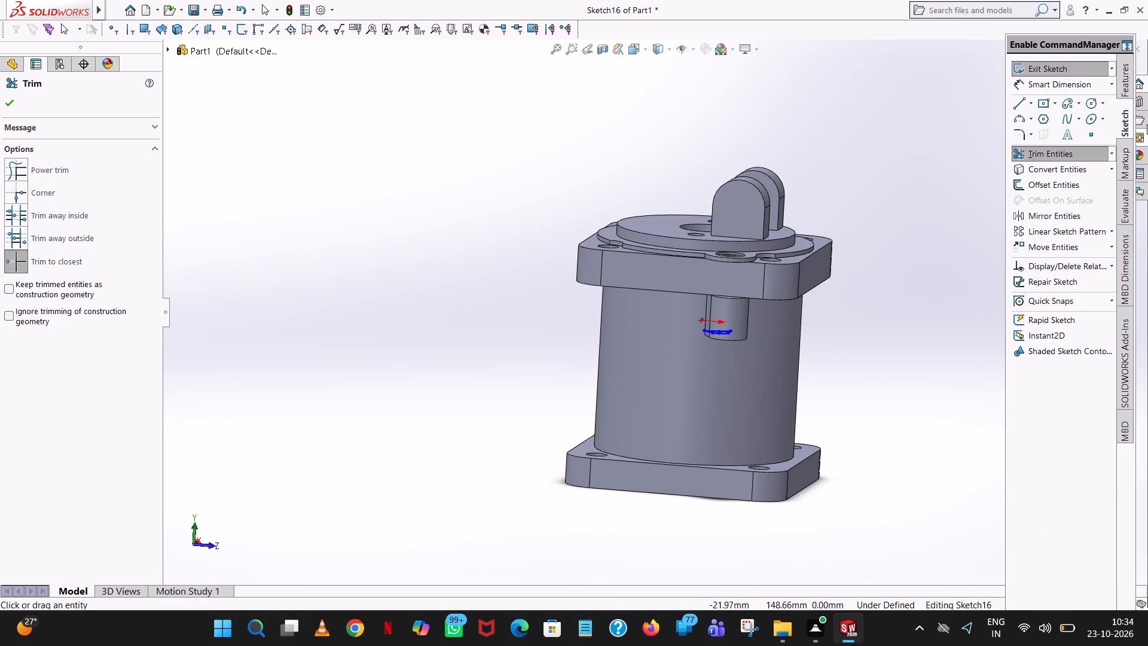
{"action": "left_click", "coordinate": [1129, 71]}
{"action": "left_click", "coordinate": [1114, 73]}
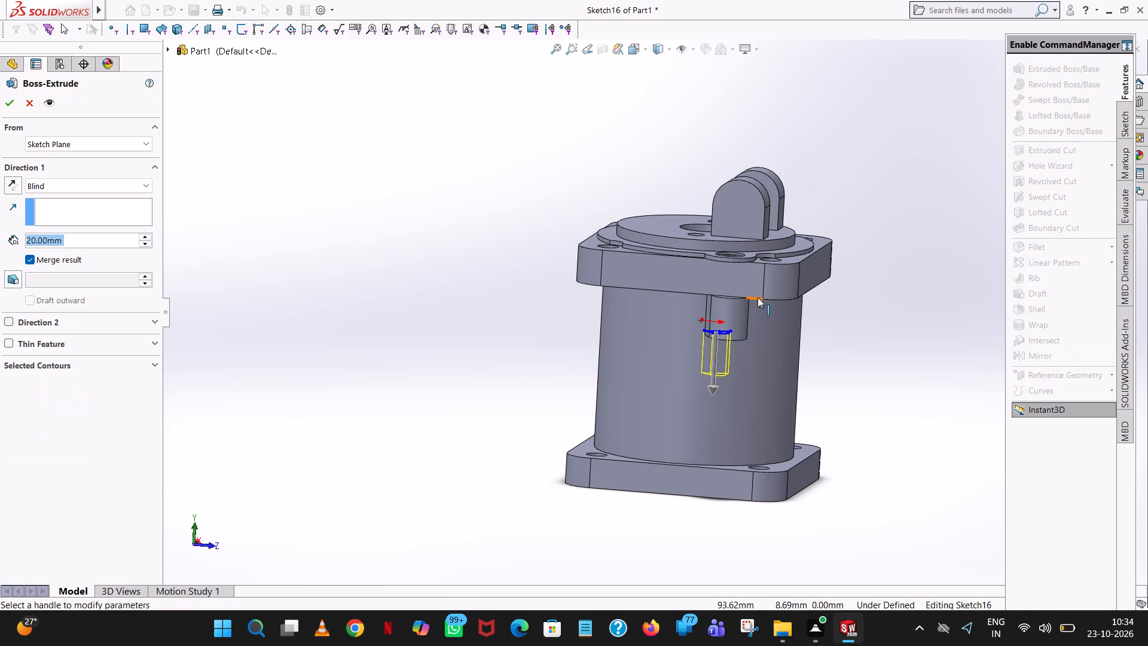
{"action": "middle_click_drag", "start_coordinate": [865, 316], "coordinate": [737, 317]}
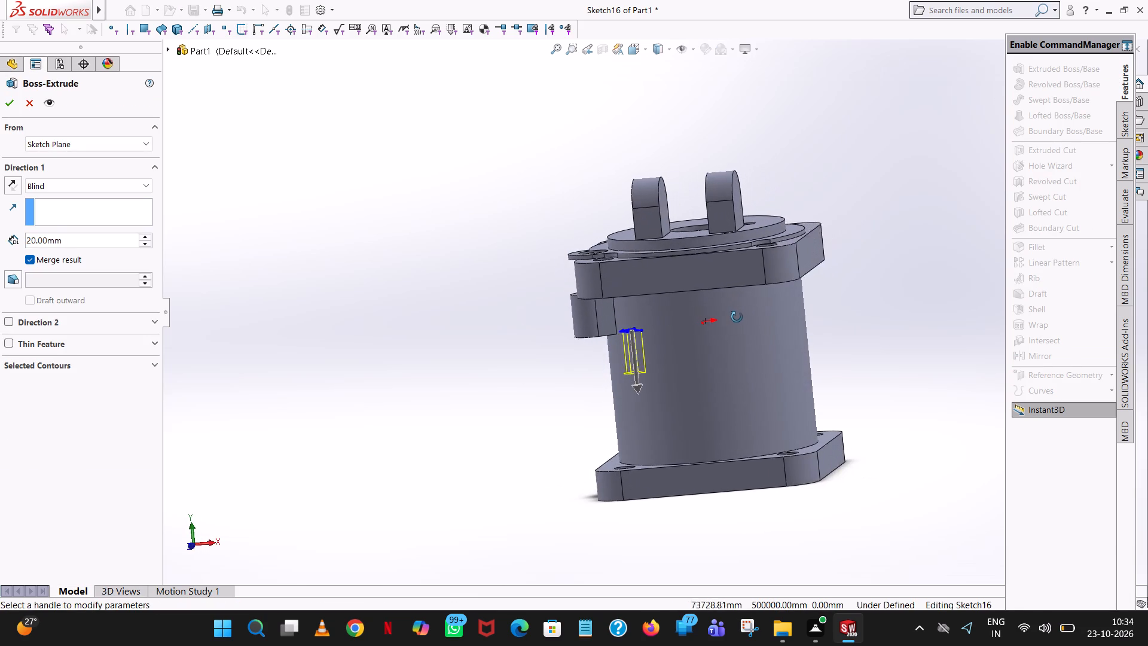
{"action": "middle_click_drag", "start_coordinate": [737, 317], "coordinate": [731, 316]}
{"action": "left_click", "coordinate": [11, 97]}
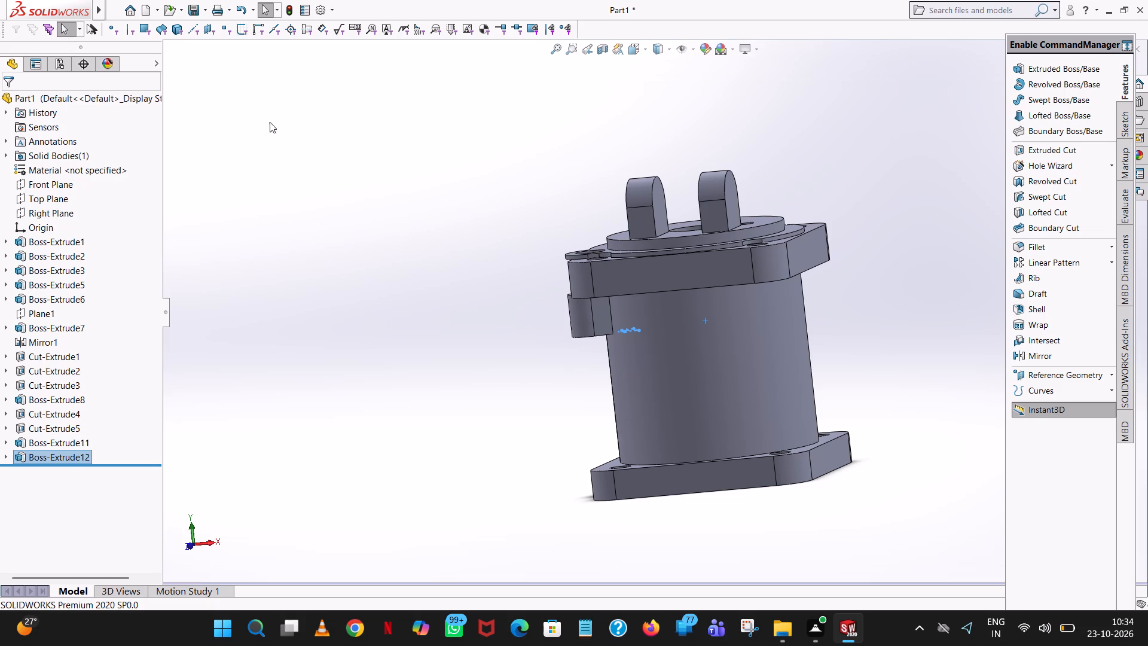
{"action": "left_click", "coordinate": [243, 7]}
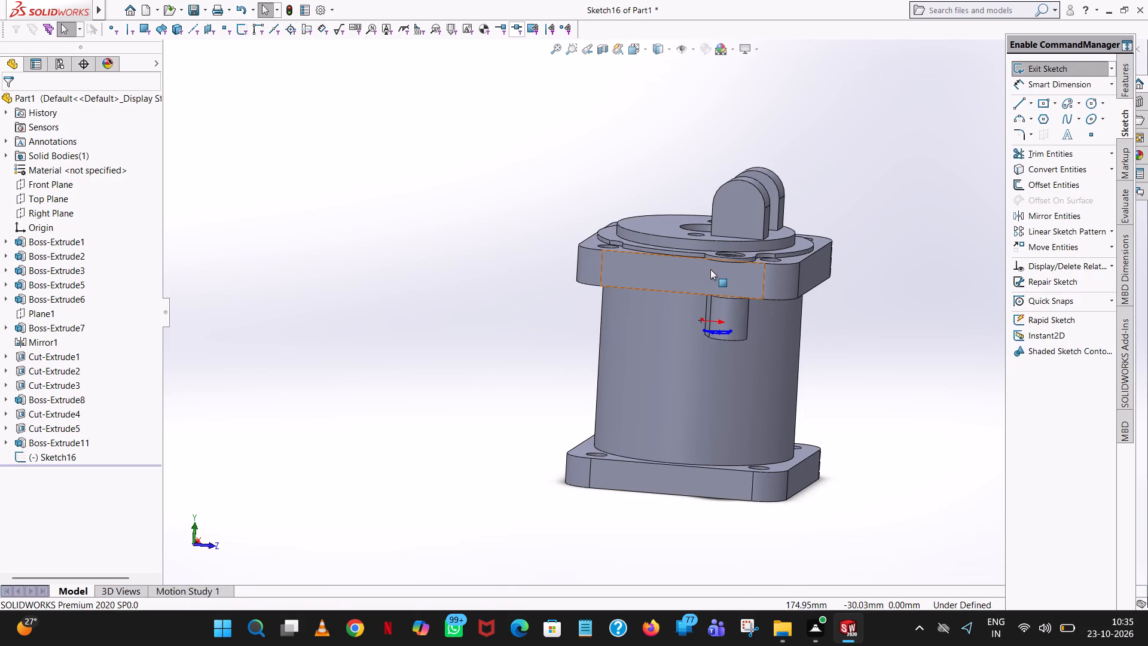
Trim away all remaining lines and arcs of the profile to empty the sketch.
{"action": "middle_click_drag", "start_coordinate": [722, 269], "coordinate": [758, 108]}
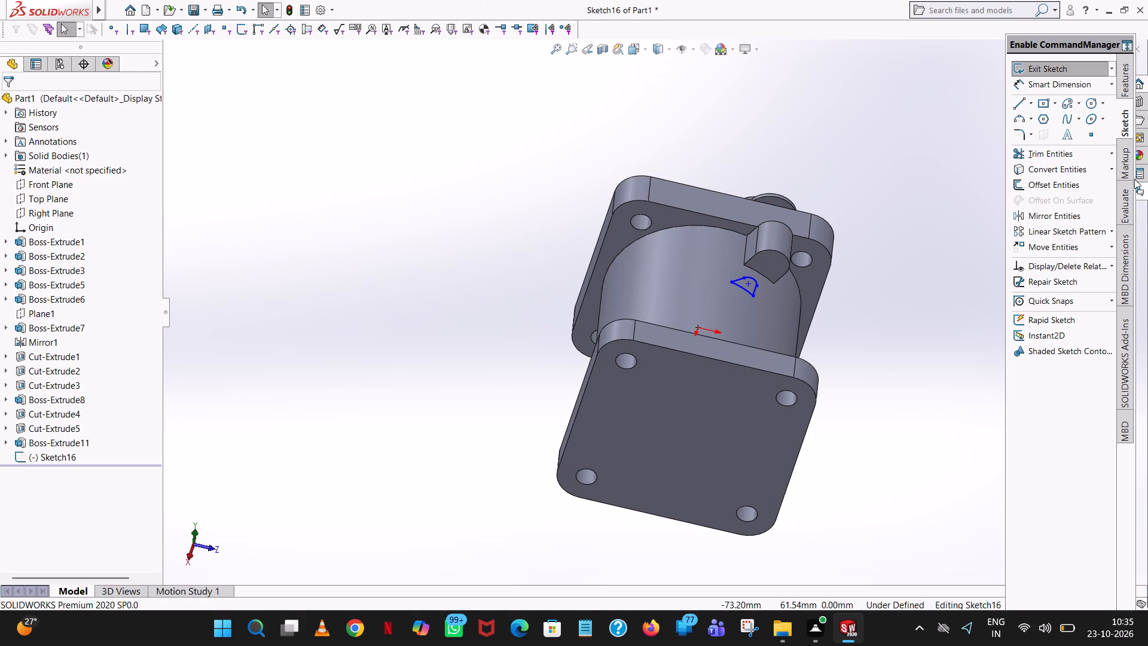
{"action": "left_click", "coordinate": [1036, 152]}
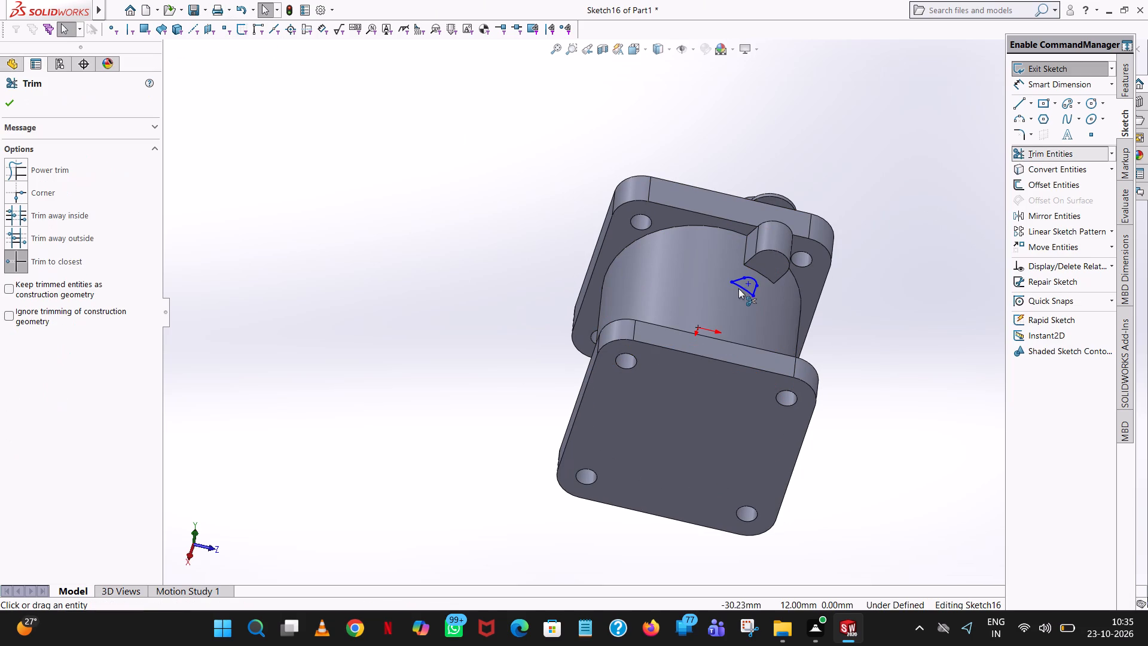
{"action": "left_click", "coordinate": [738, 288]}
{"action": "left_click", "coordinate": [737, 277]}
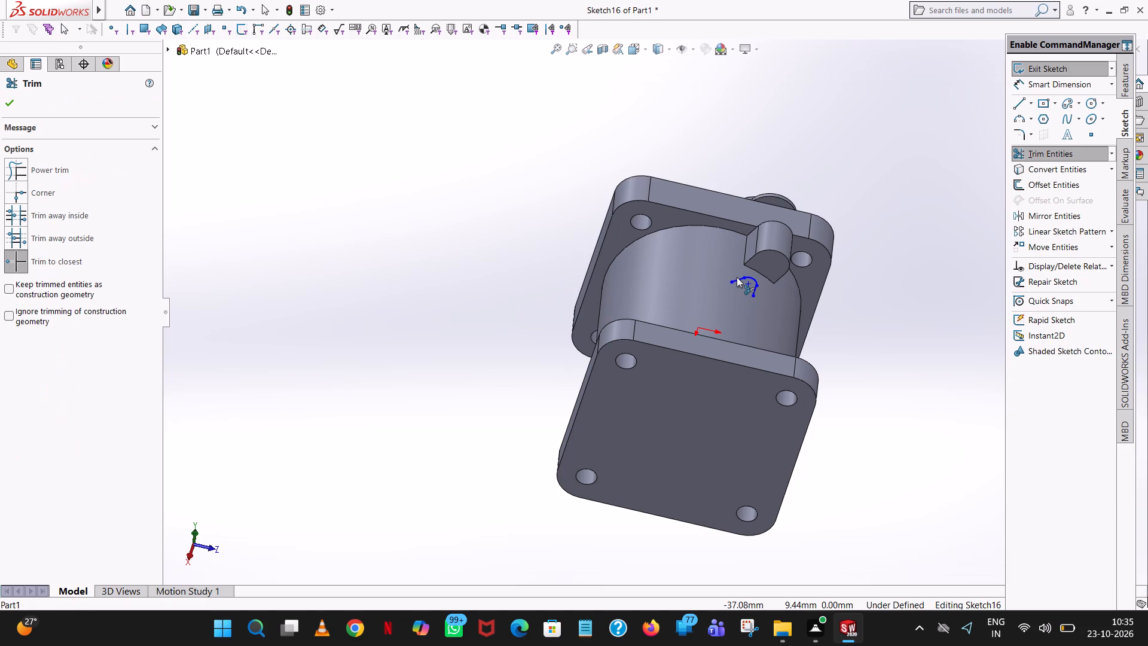
{"action": "left_click", "coordinate": [737, 279]}
{"action": "left_click", "coordinate": [749, 277]}
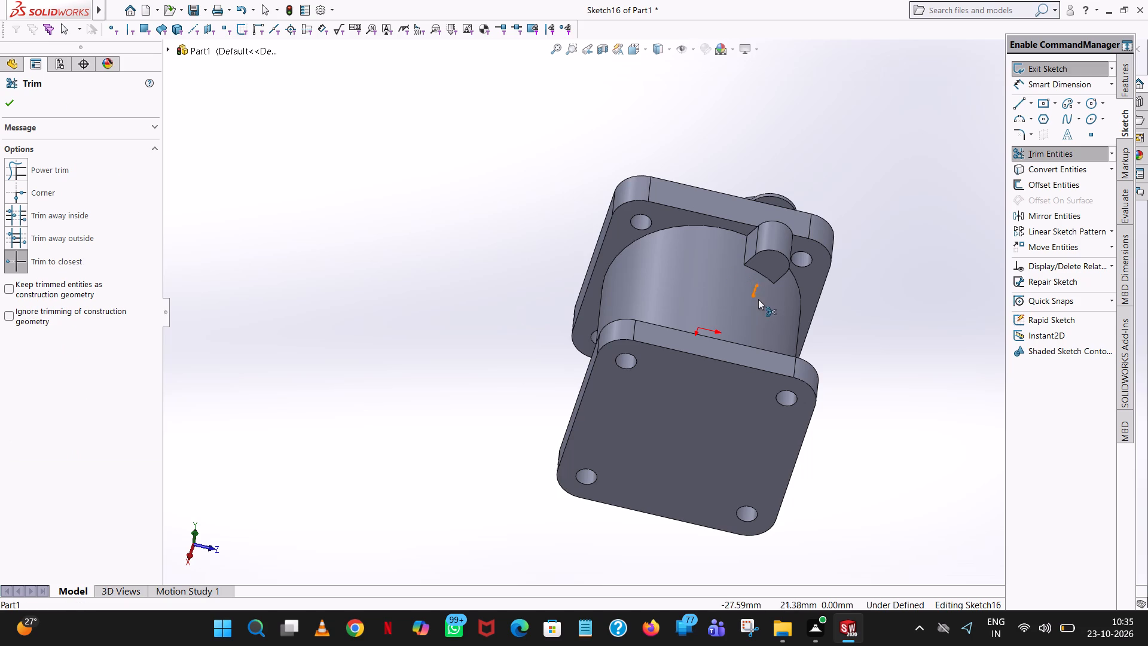
{"action": "left_click", "coordinate": [755, 292]}
Sketch a circle with a 4 mm radius near the middle of the lug's end face.
{"action": "scroll", "coordinate": [818, 237], "scroll_direction": "down", "scroll_amount": 5}
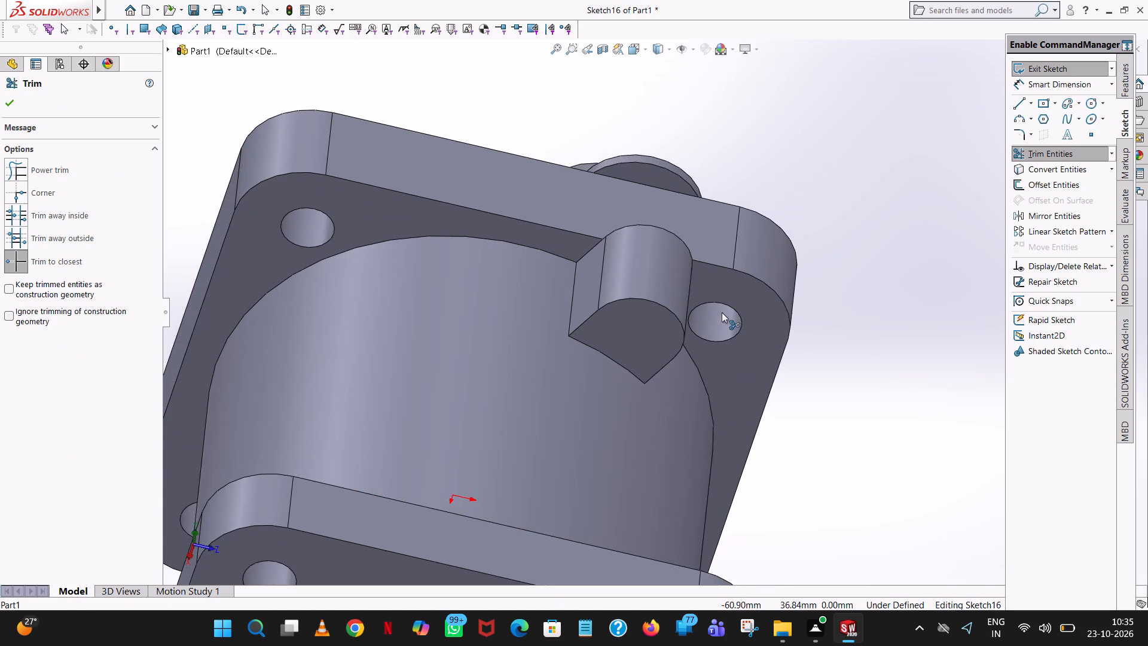
{"action": "scroll", "coordinate": [722, 312], "scroll_direction": "down", "scroll_amount": 1}
{"action": "middle_click_drag", "start_coordinate": [719, 311], "coordinate": [711, 252]}
{"action": "scroll", "coordinate": [711, 251], "scroll_direction": "up", "scroll_amount": 1}
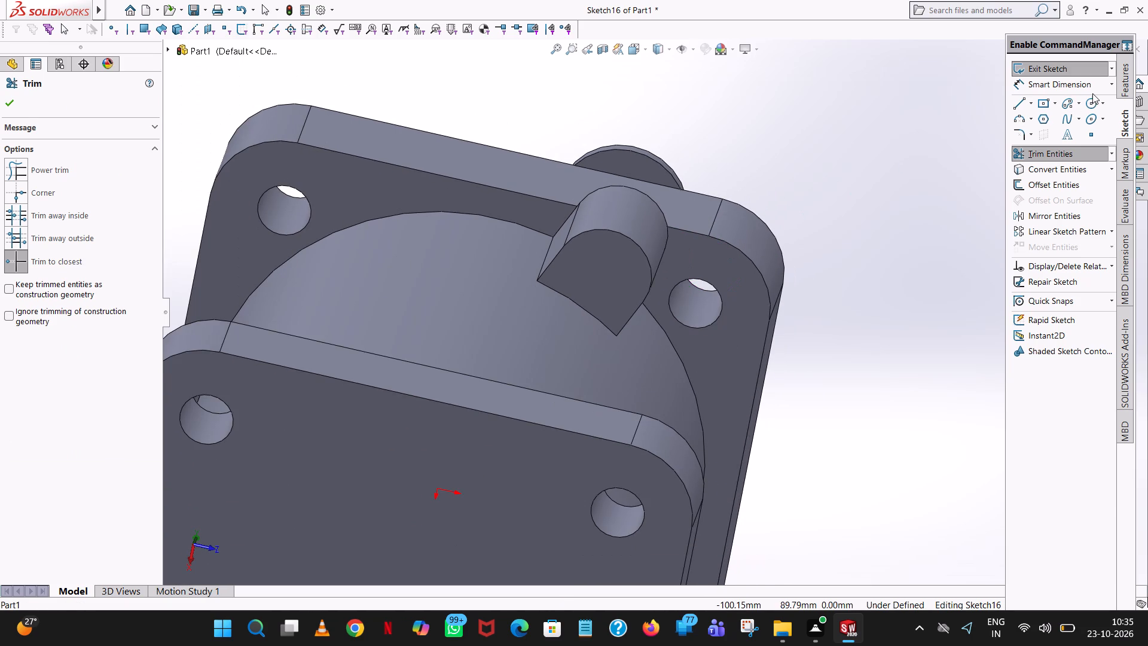
{"action": "left_click", "coordinate": [1089, 100]}
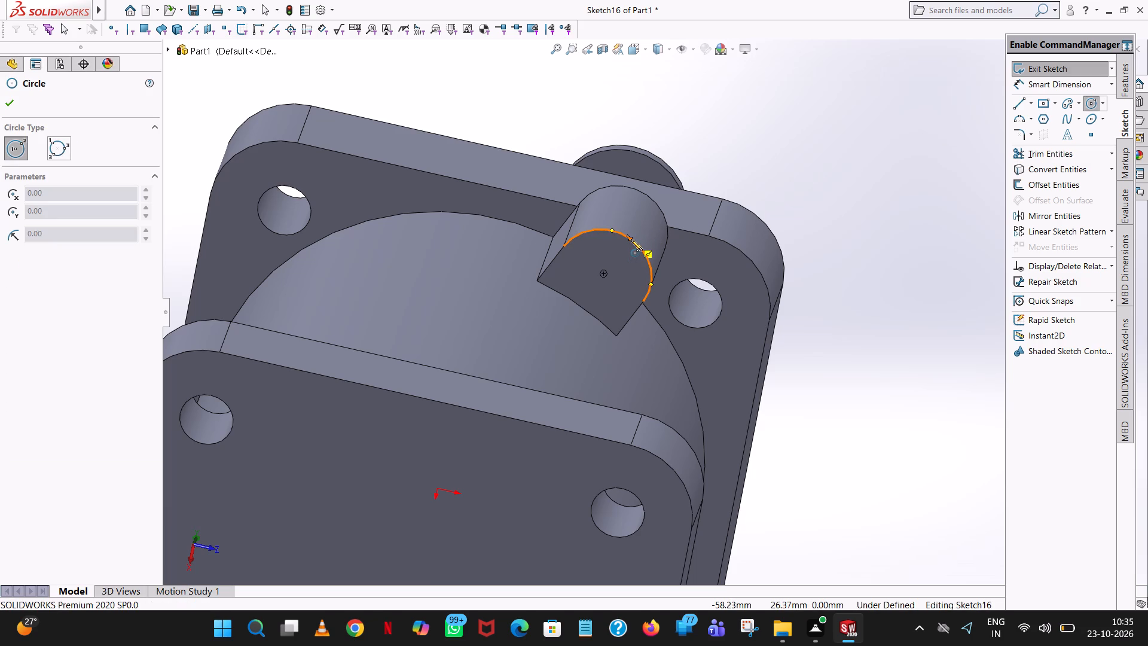
{"action": "left_click", "coordinate": [604, 275]}
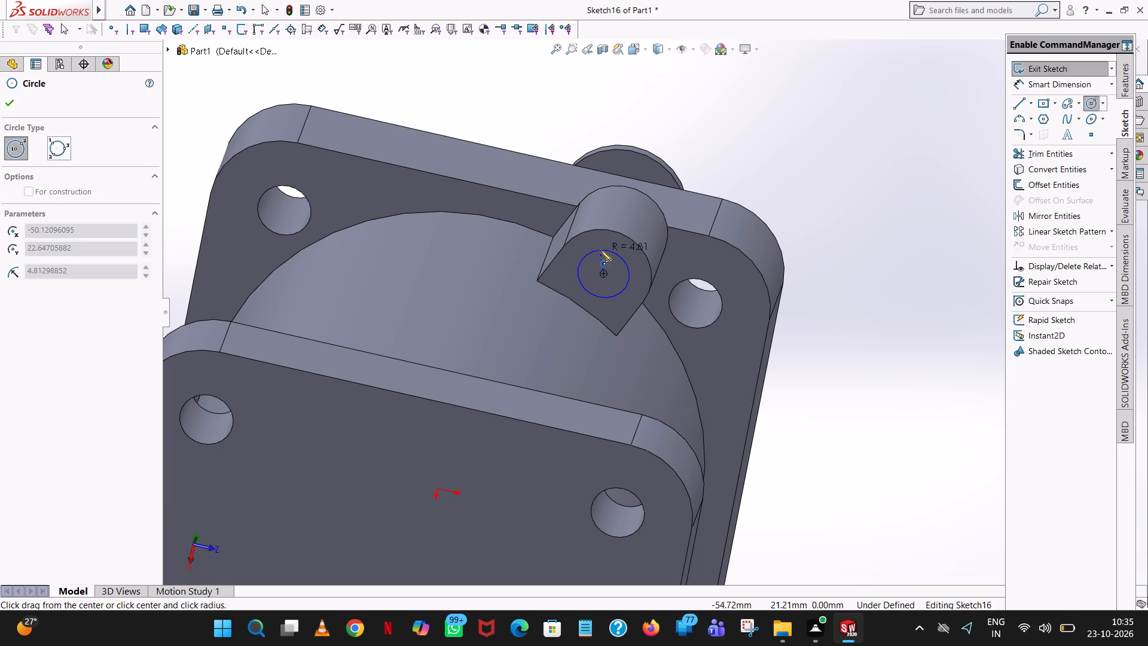
{"action": "left_click", "coordinate": [600, 250]}
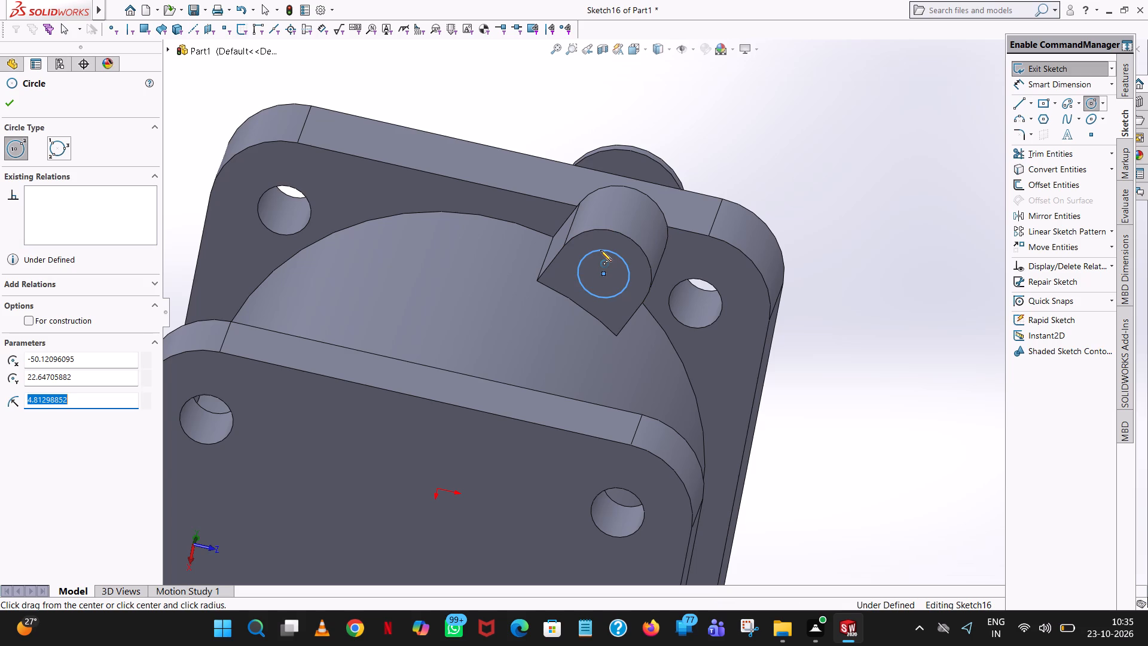
{"action": "key", "text": "4"}
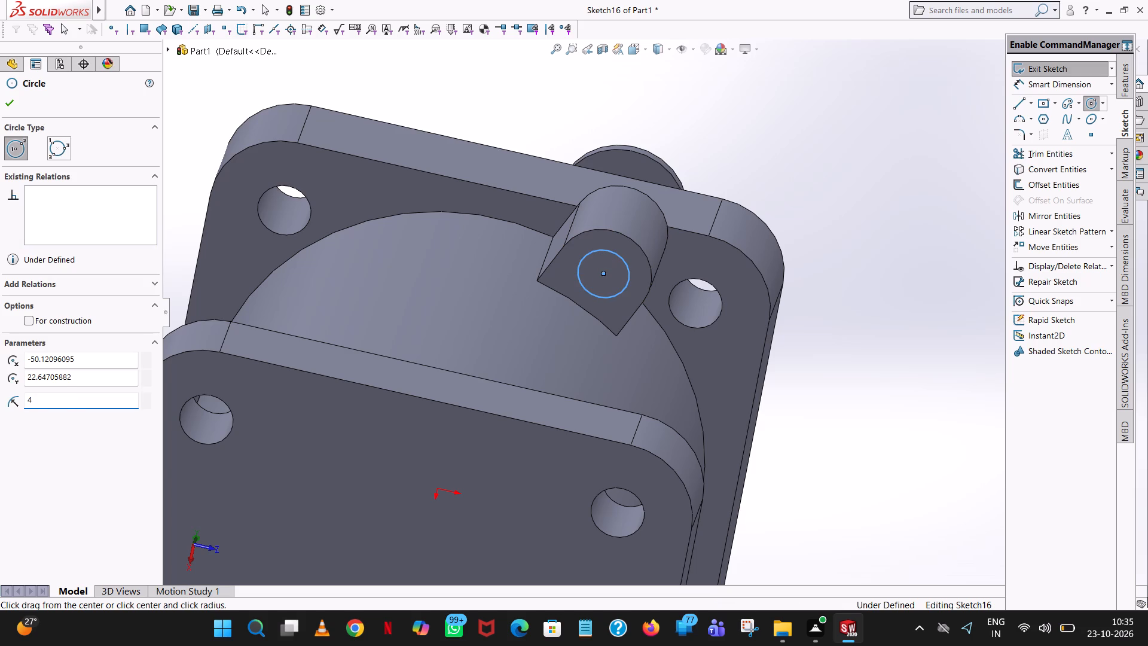
{"action": "key", "text": "Return"}
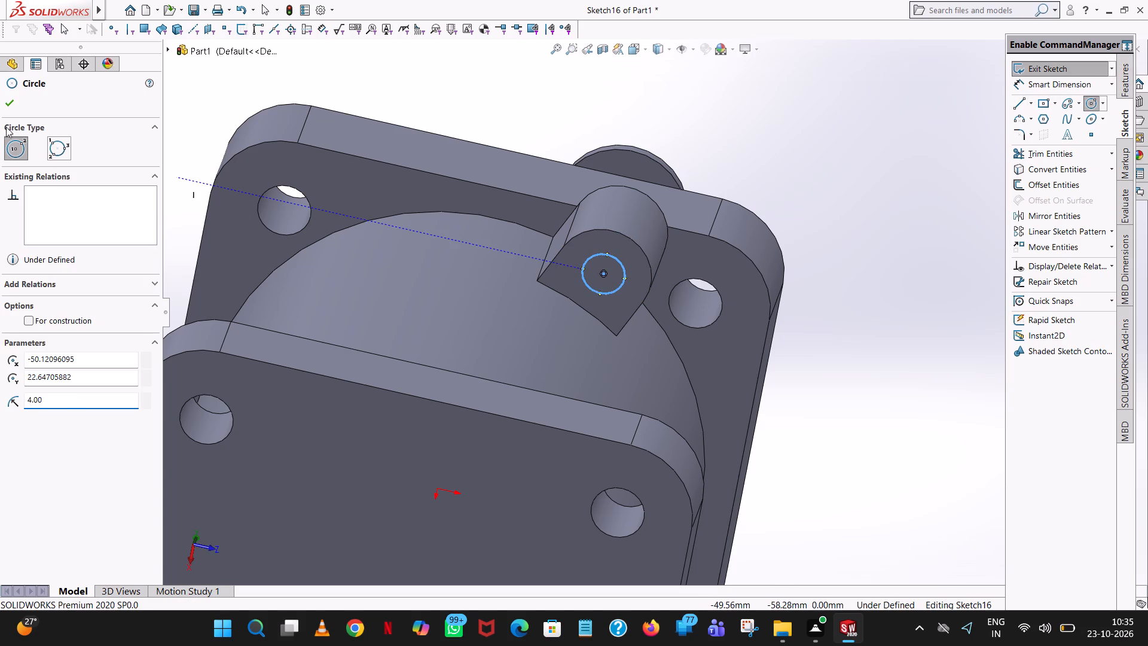
{"action": "left_click", "coordinate": [10, 101]}
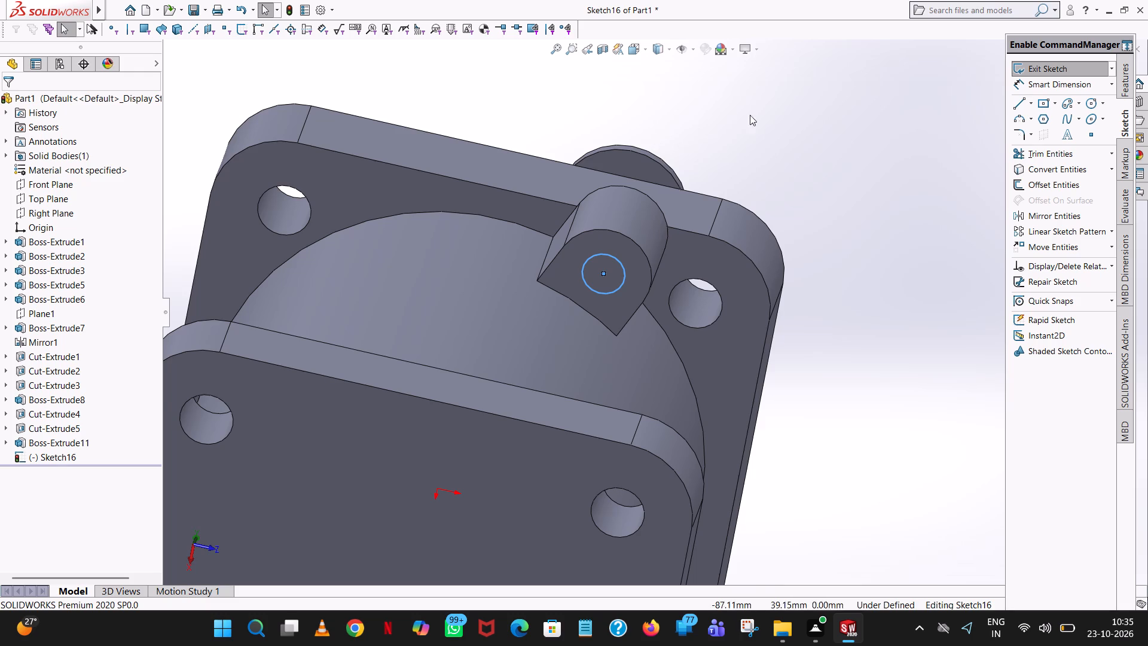
{"action": "left_click", "coordinate": [763, 115]}
Draw a three-point arc of 47 mm radius along the end face's curved lower edge, from corner to corner.
{"action": "left_click", "coordinate": [1019, 118]}
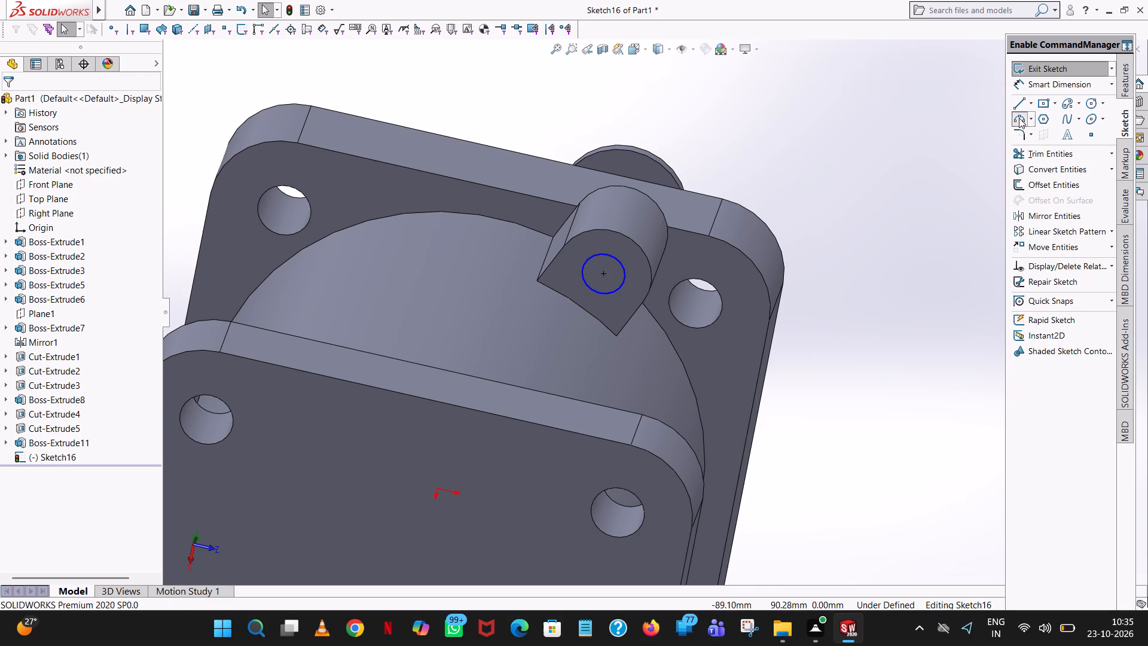
{"action": "left_click", "coordinate": [538, 281]}
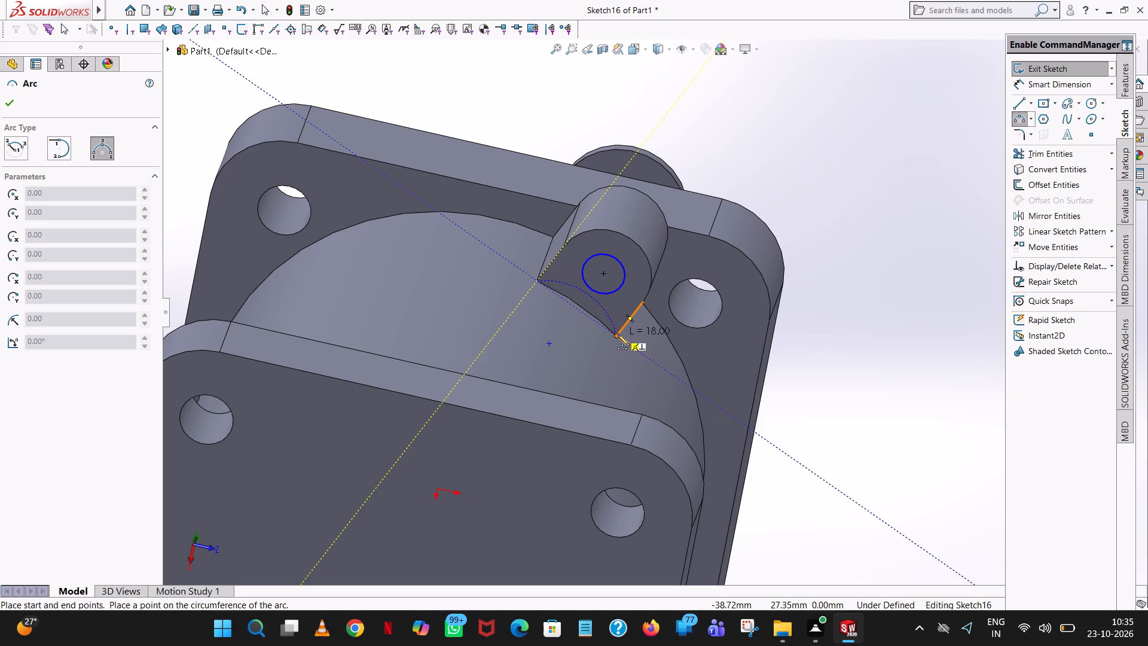
{"action": "left_click", "coordinate": [615, 336]}
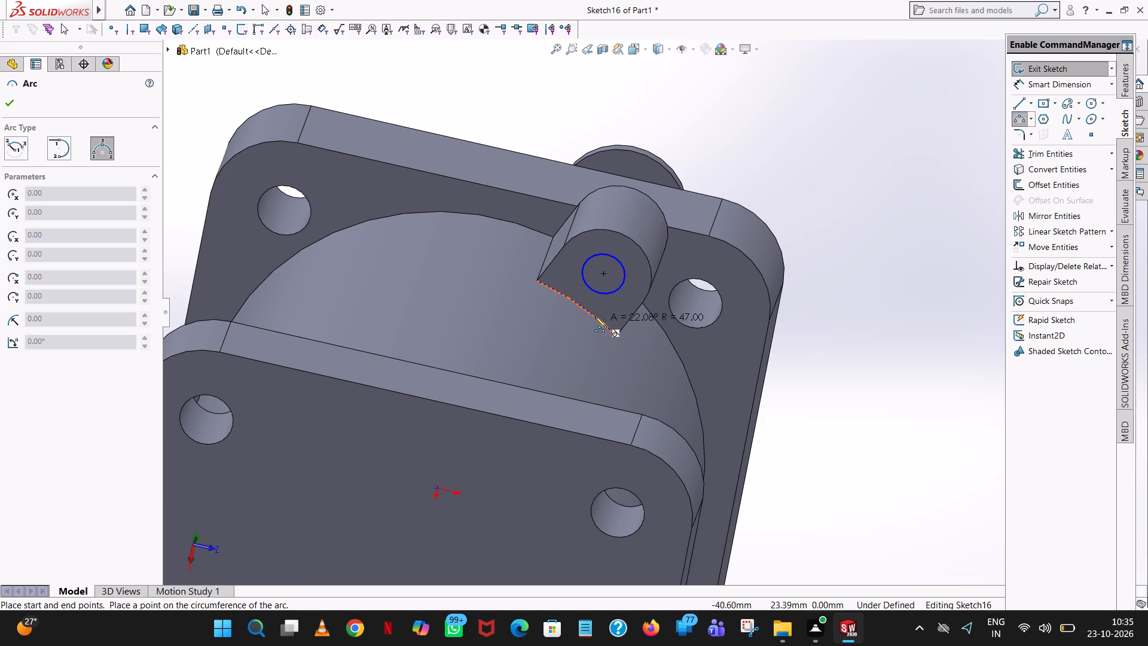
{"action": "left_click", "coordinate": [586, 312]}
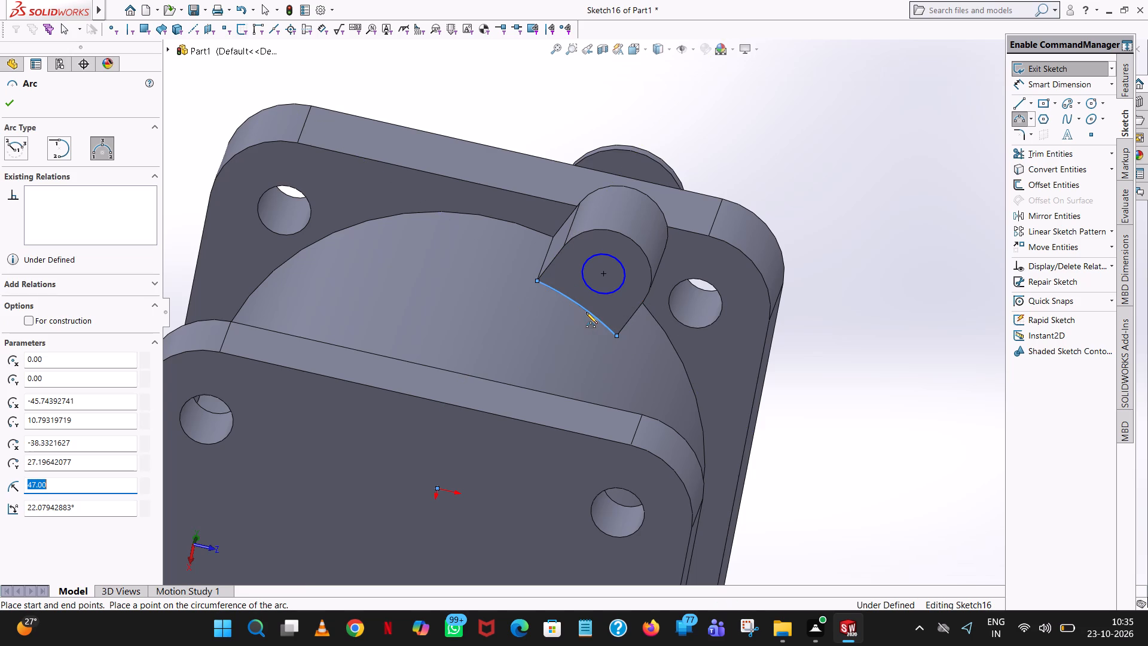
{"action": "right_click", "coordinate": [585, 312]}
{"action": "left_click", "coordinate": [613, 322]}
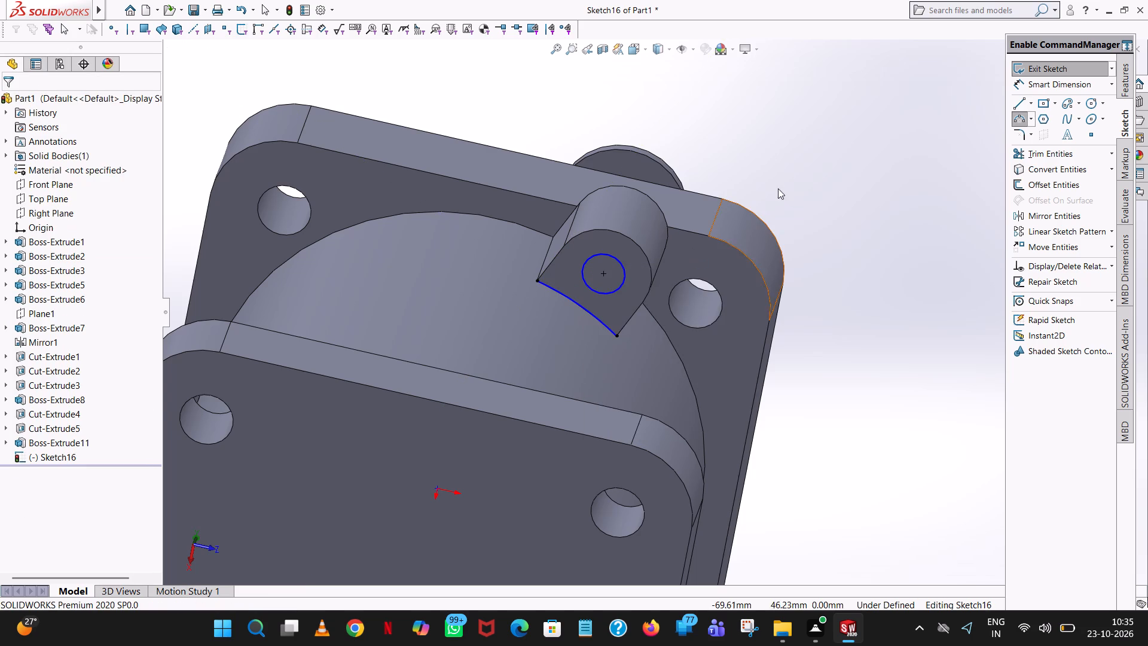
Join the circle to both ends of the arc with two tangent lines, each about 12 mm long.
{"action": "left_click", "coordinate": [1023, 100]}
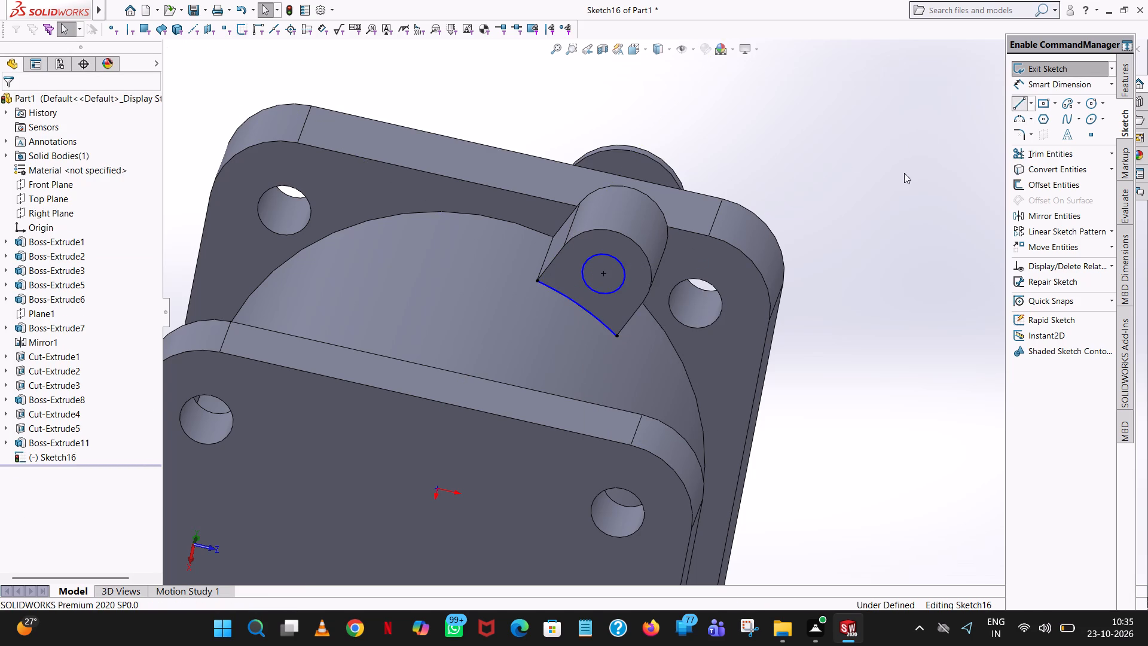
{"action": "scroll", "coordinate": [608, 312], "scroll_direction": "down", "scroll_amount": 3}
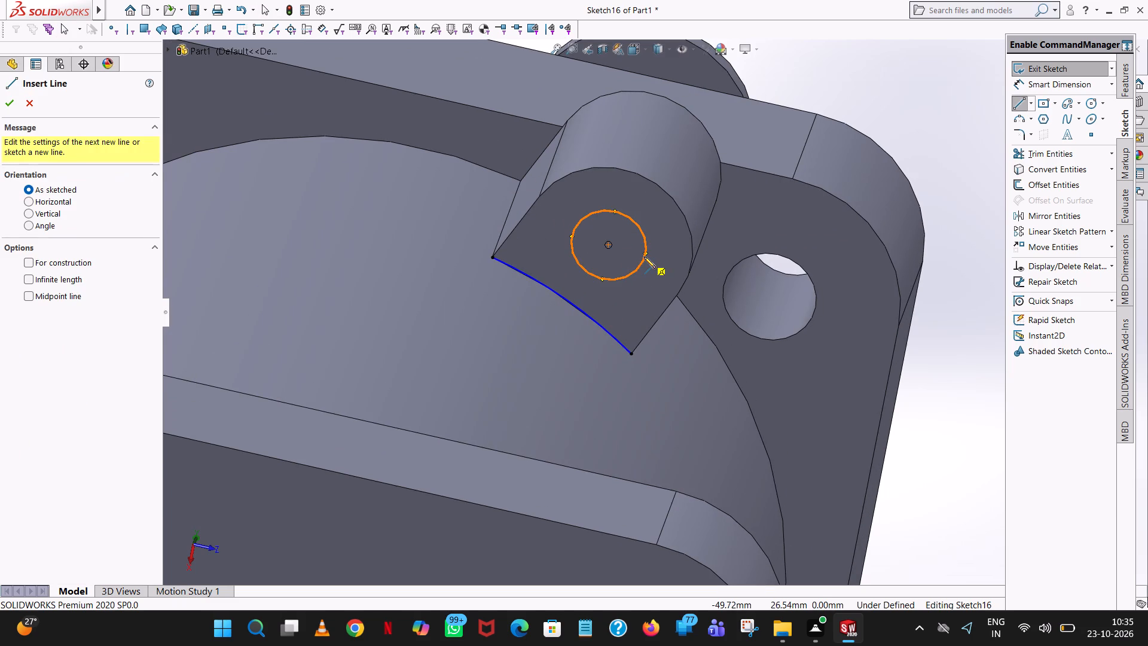
{"action": "left_click", "coordinate": [645, 257]}
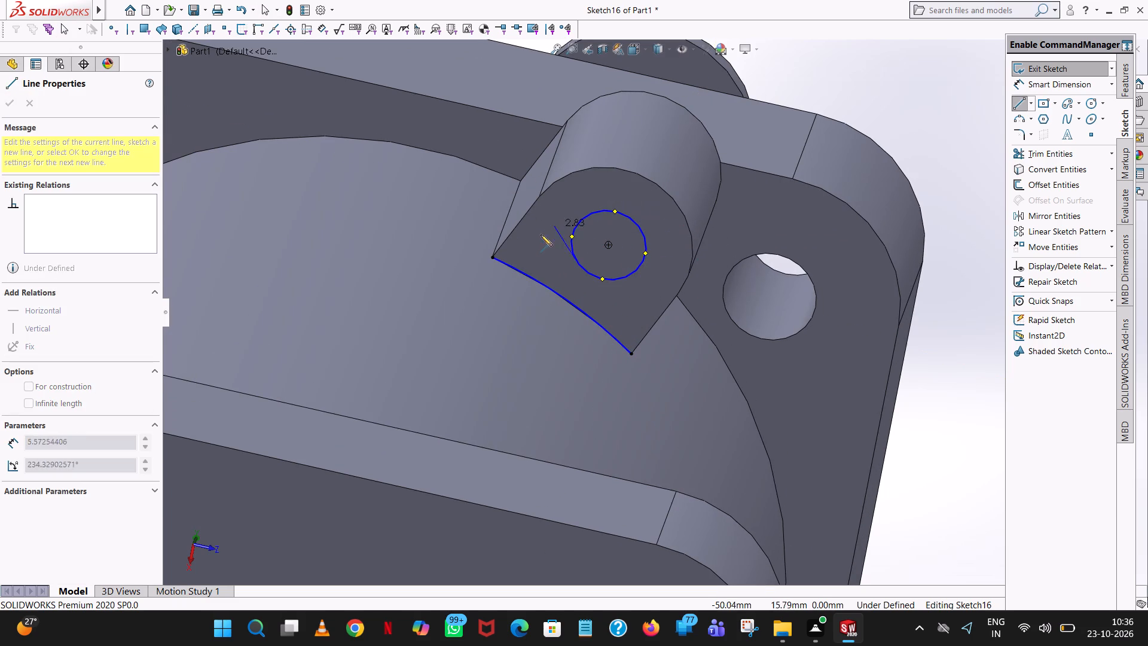
{"action": "left_click", "coordinate": [633, 354]}
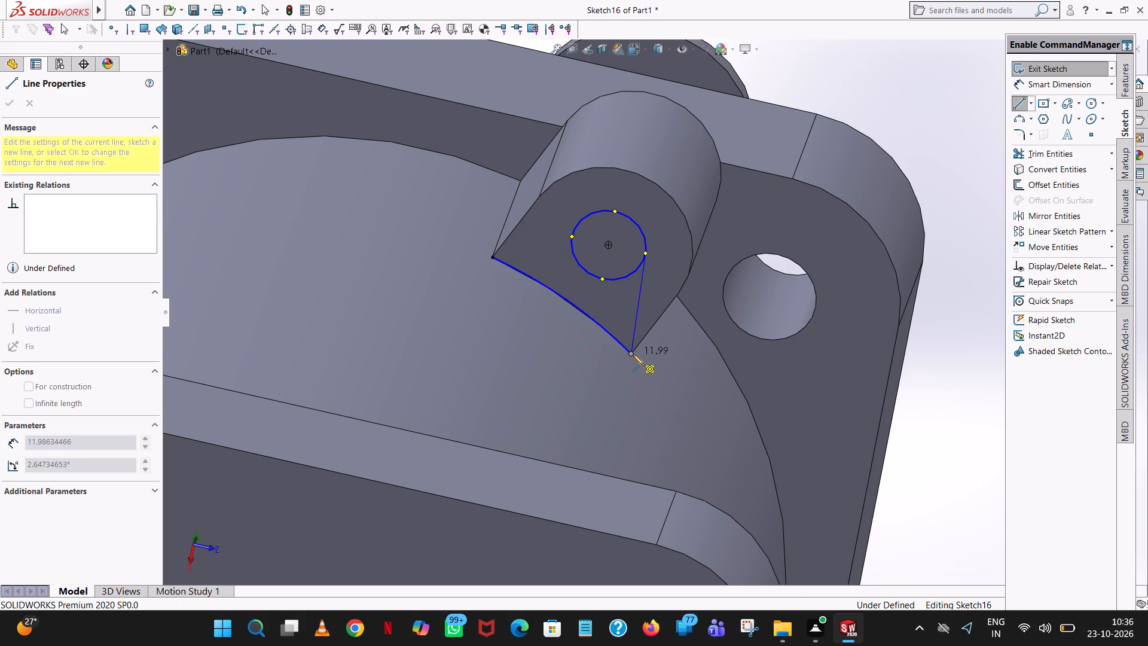
{"action": "right_click", "coordinate": [633, 354]}
{"action": "left_click", "coordinate": [655, 365]}
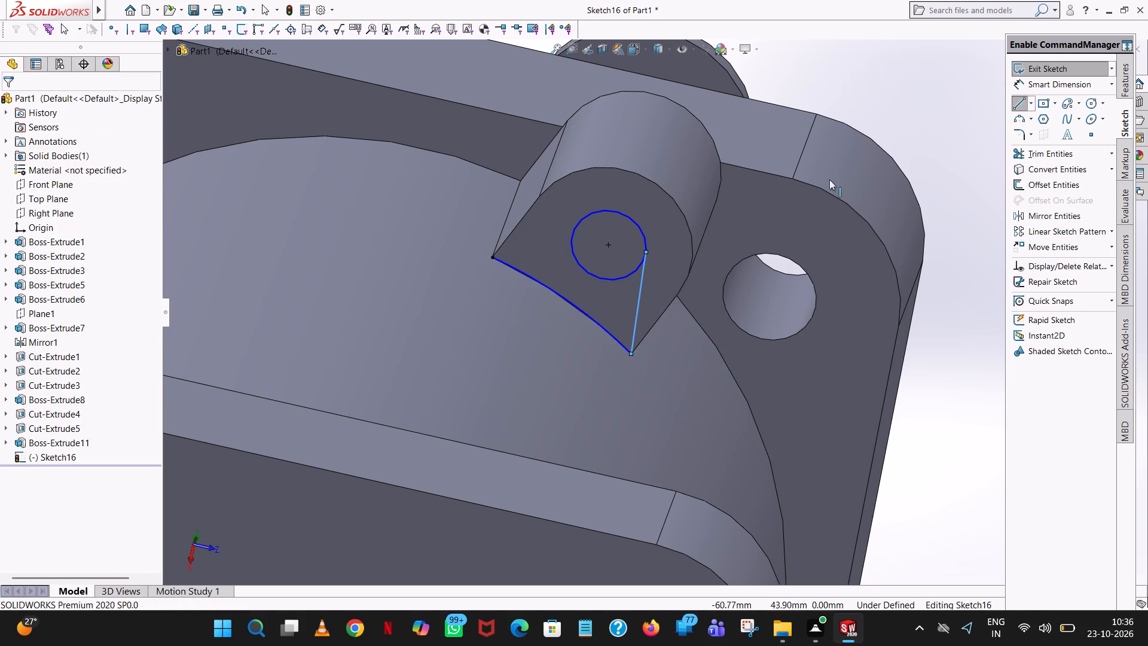
{"action": "left_click", "coordinate": [1016, 105]}
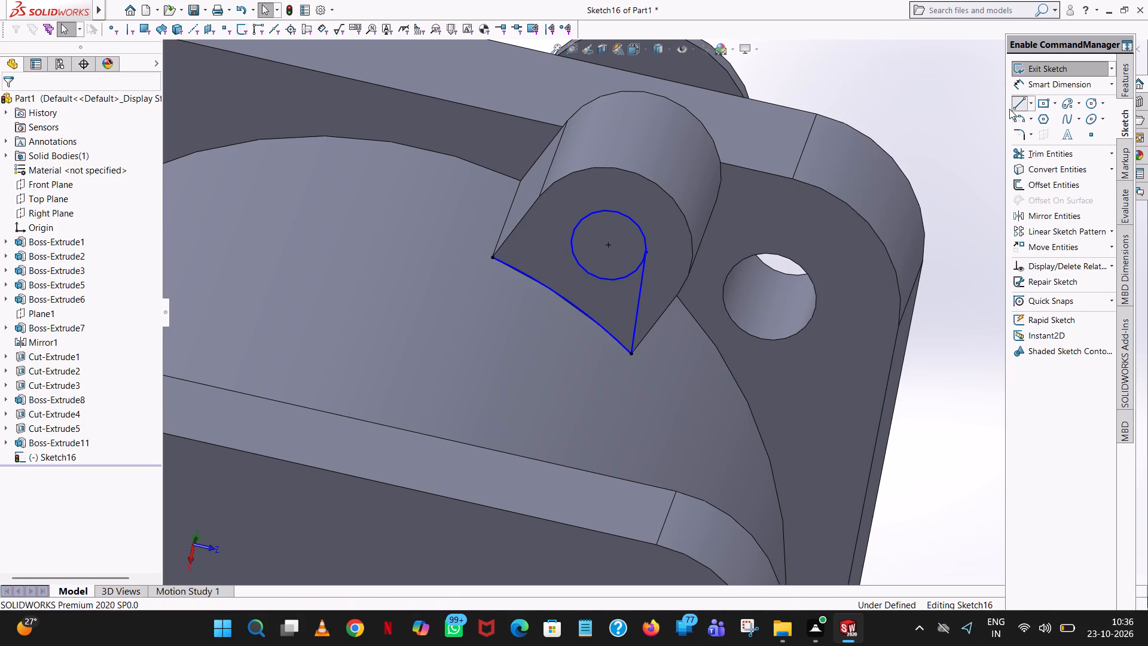
{"action": "left_click", "coordinate": [591, 216]}
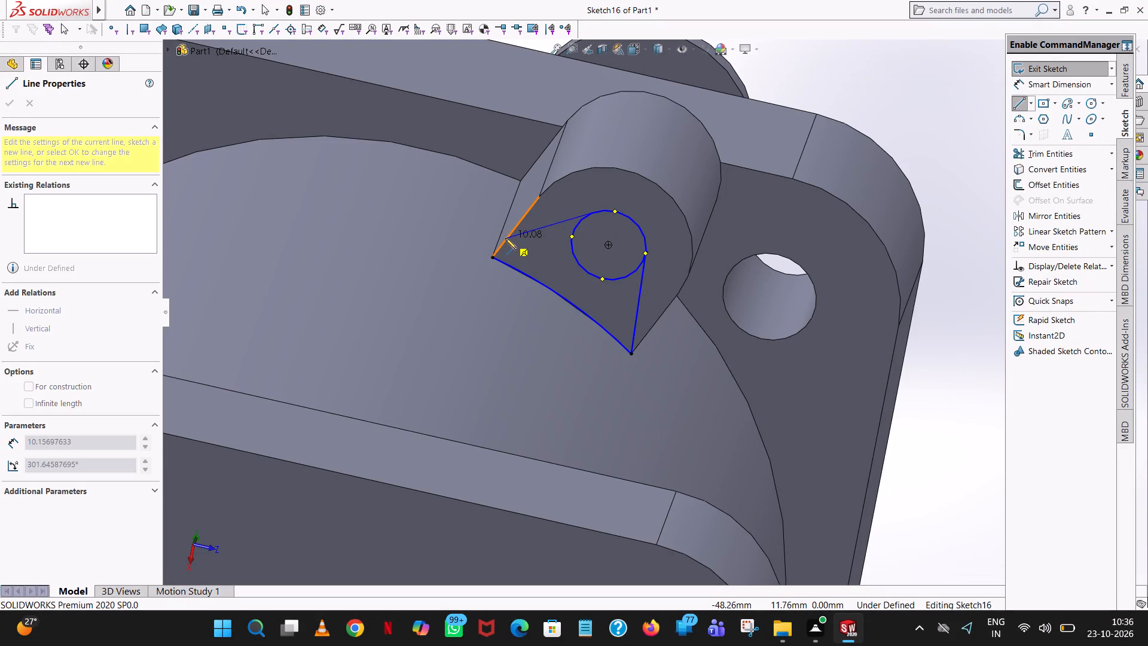
{"action": "left_click", "coordinate": [494, 258]}
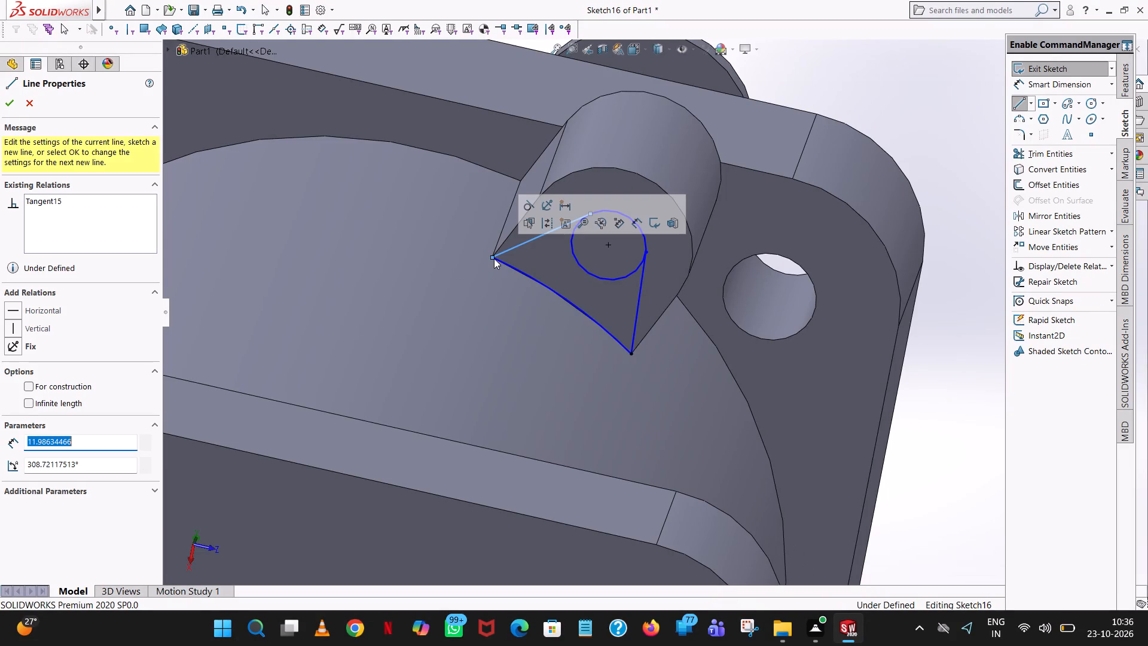
{"action": "right_click", "coordinate": [494, 258]}
{"action": "left_click", "coordinate": [529, 275]}
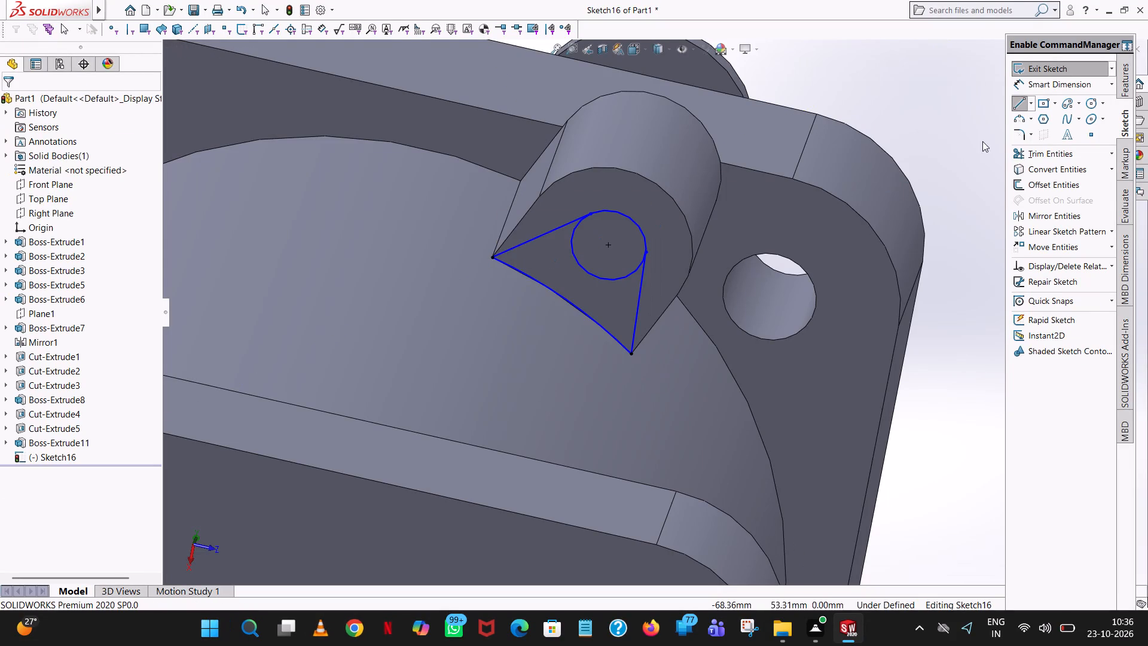
Trim away the circle's inner portion between the two tangent lines, leaving one closed rounded profile.
{"action": "left_click", "coordinate": [628, 345]}
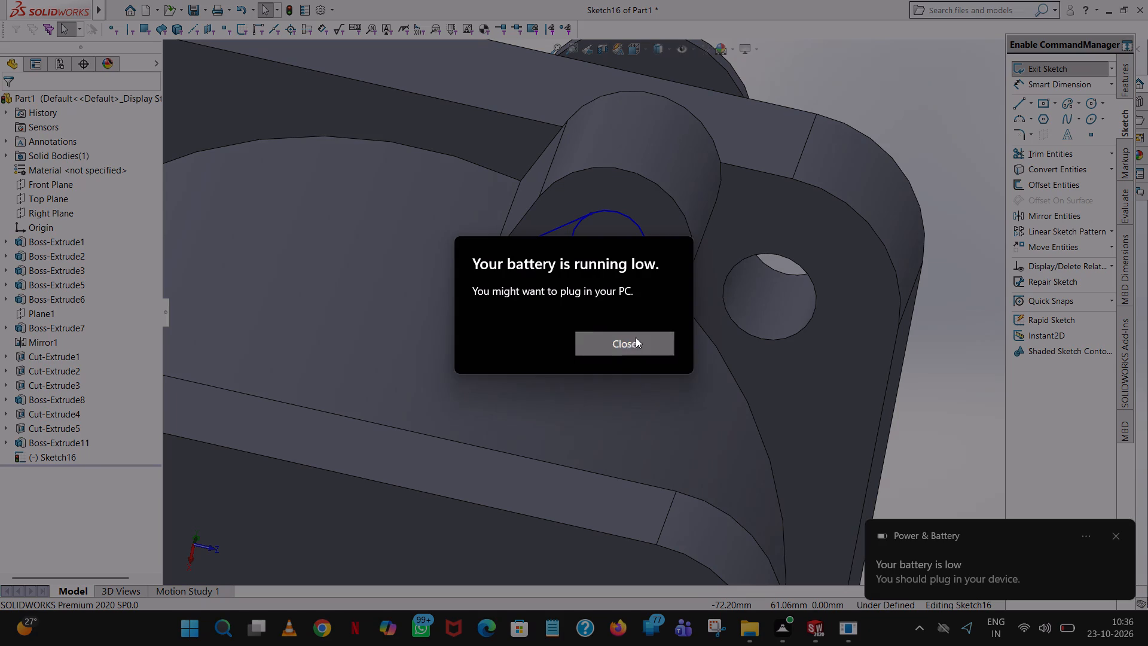
{"action": "left_click", "coordinate": [1074, 158]}
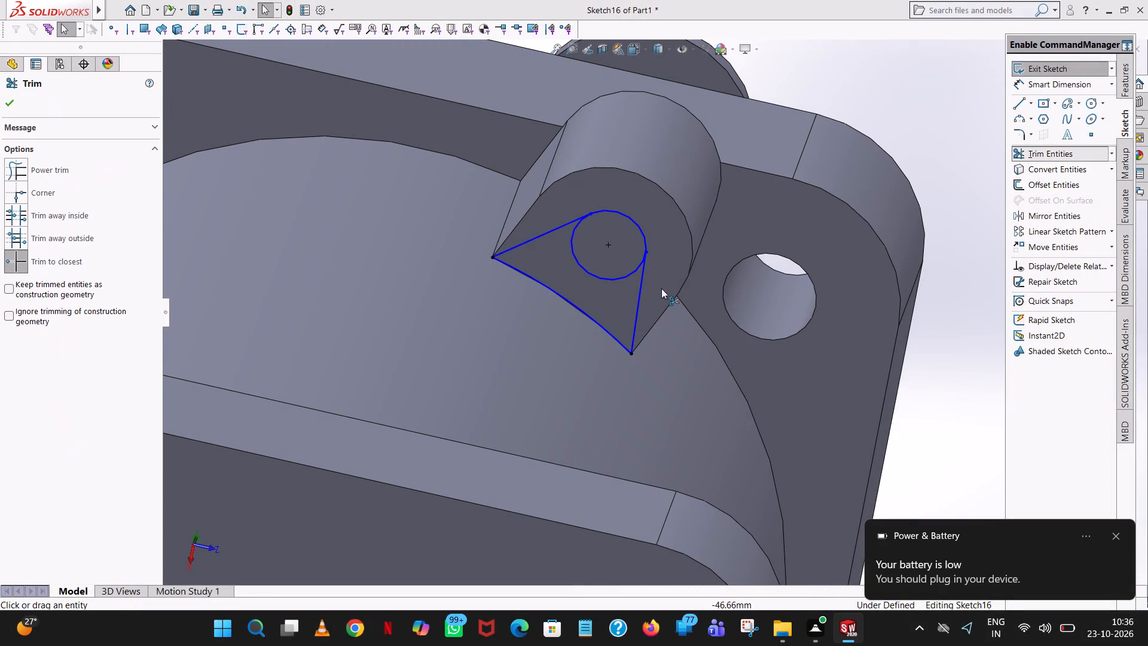
{"action": "left_click", "coordinate": [613, 279]}
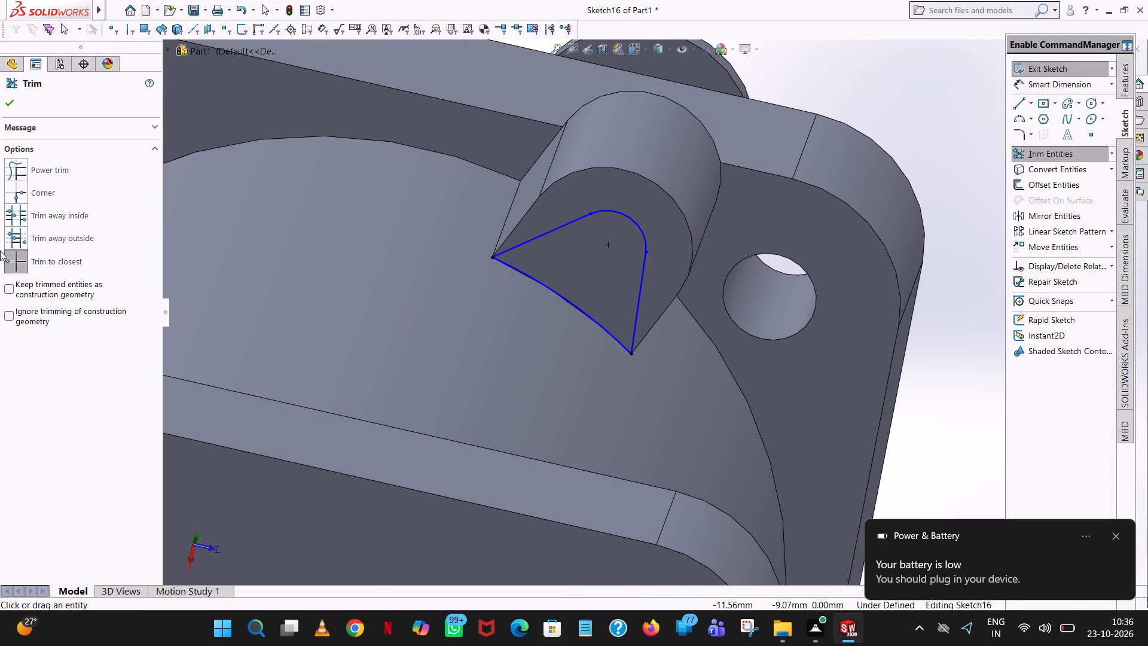
{"action": "left_click", "coordinate": [11, 109]}
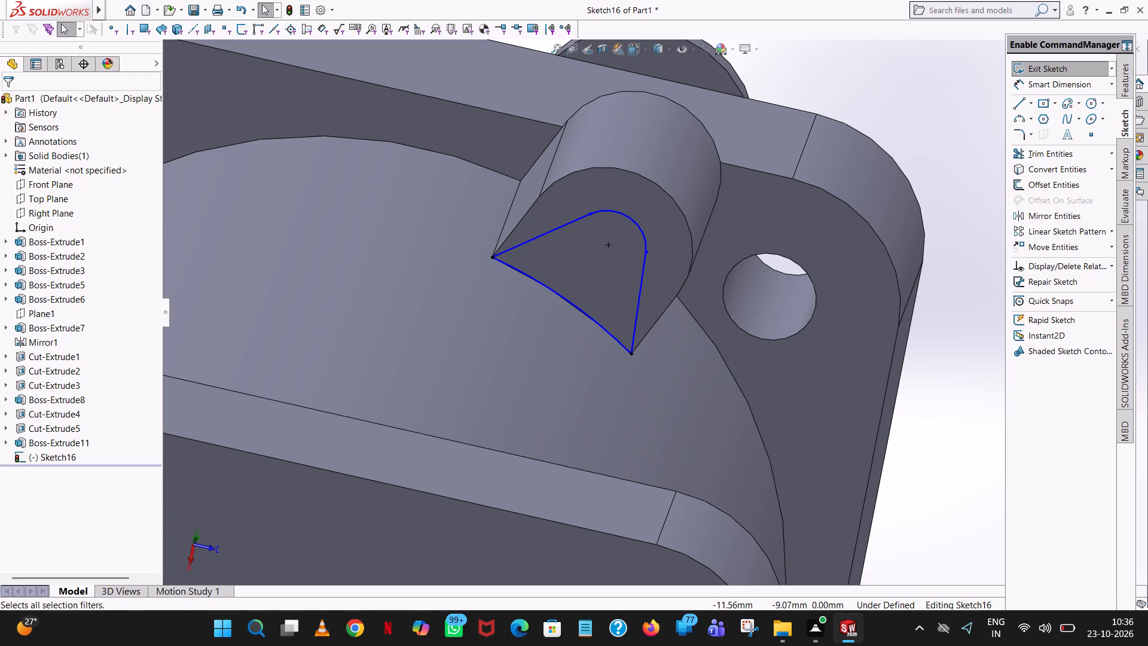
Dimension the rounded tip arc of the profile with a 4 mm radius.
{"action": "key", "text": "Left"}
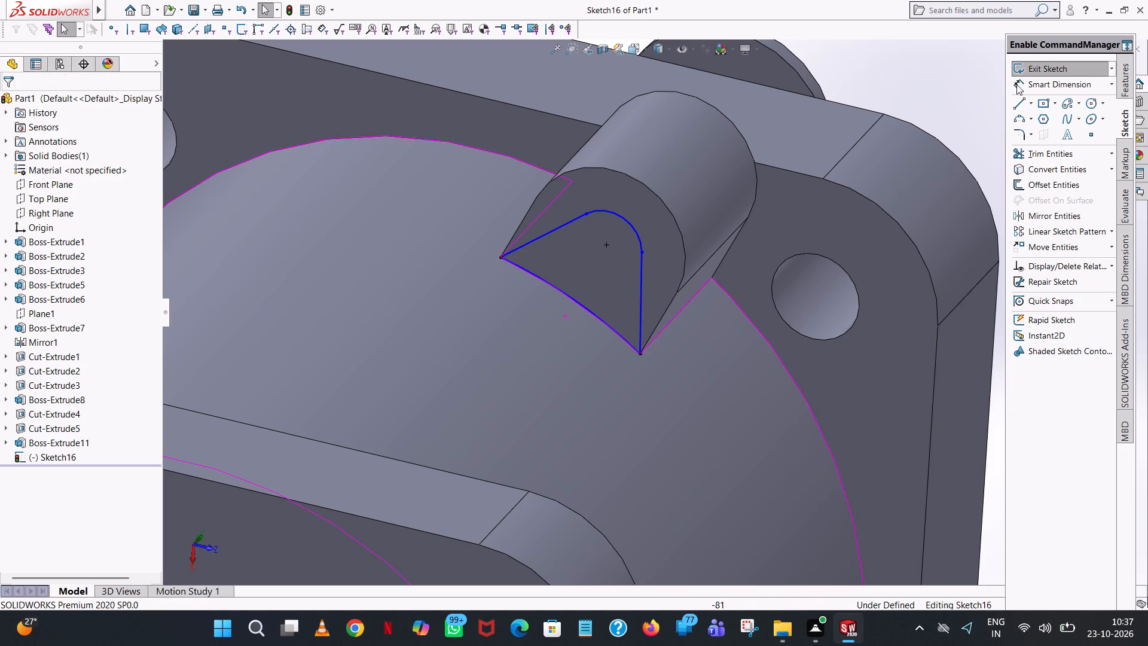
{"action": "left_click", "coordinate": [1035, 87]}
{"action": "scroll", "coordinate": [674, 207], "scroll_direction": "up", "scroll_amount": 5}
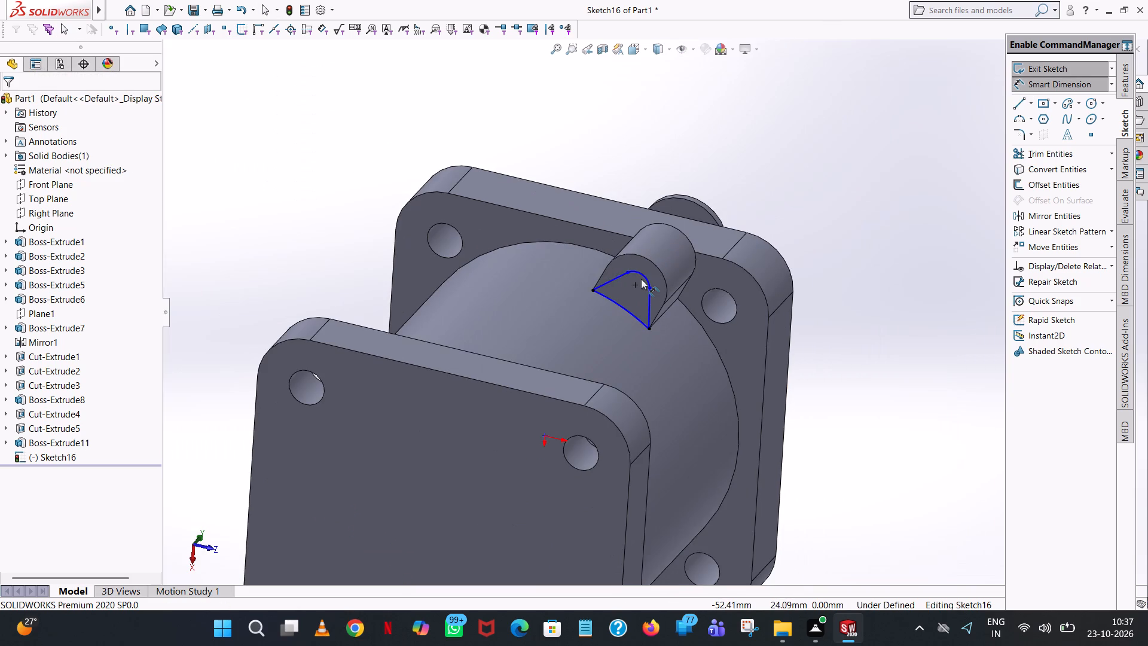
{"action": "left_click", "coordinate": [645, 277]}
{"action": "left_click", "coordinate": [735, 211]}
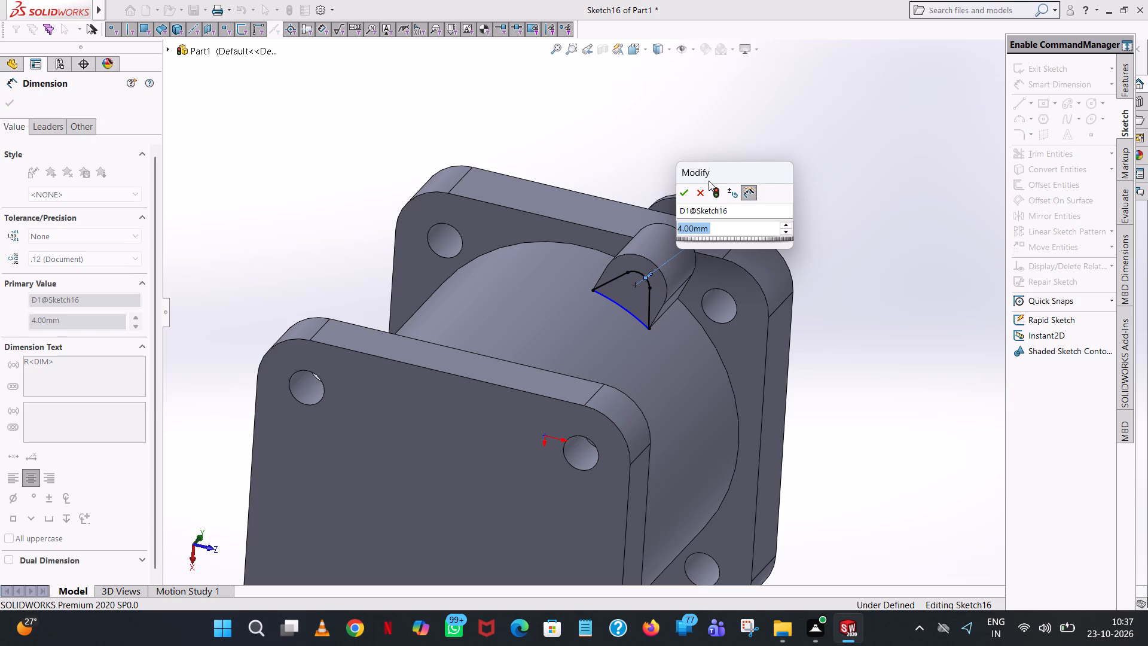
{"action": "left_click", "coordinate": [685, 188]}
{"action": "left_click", "coordinate": [756, 87]}
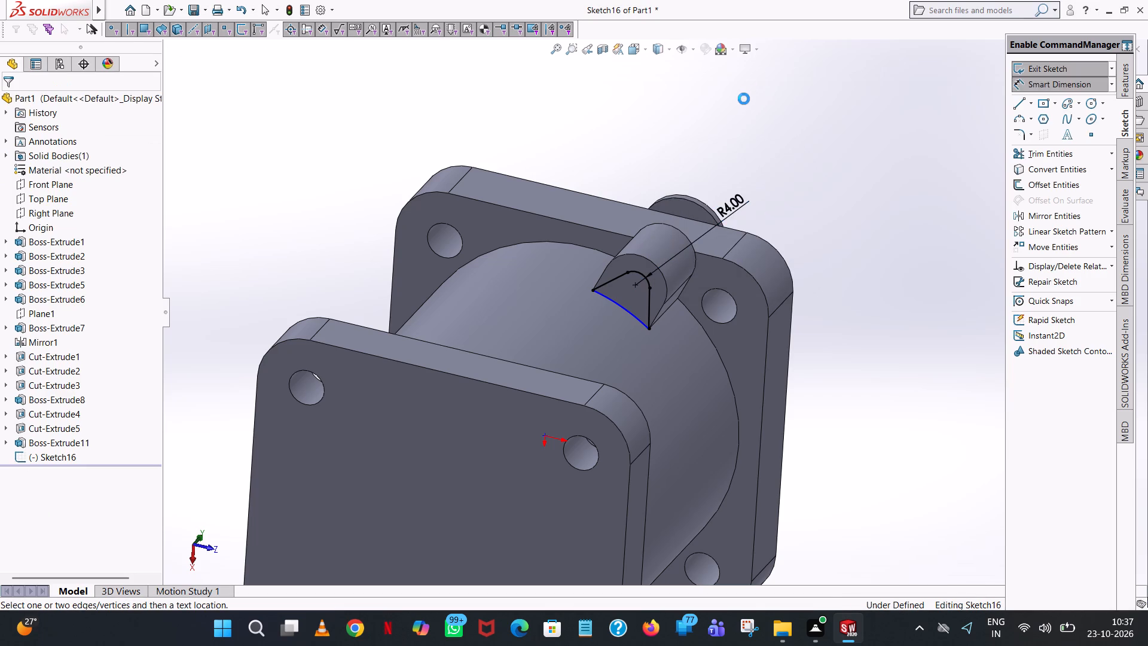
Start a blind Extruded Boss from the rounded profile, running along the cylinder toward the far flange, with a 70 mm depth.
{"action": "middle_click_drag", "start_coordinate": [737, 127], "coordinate": [605, 141]}
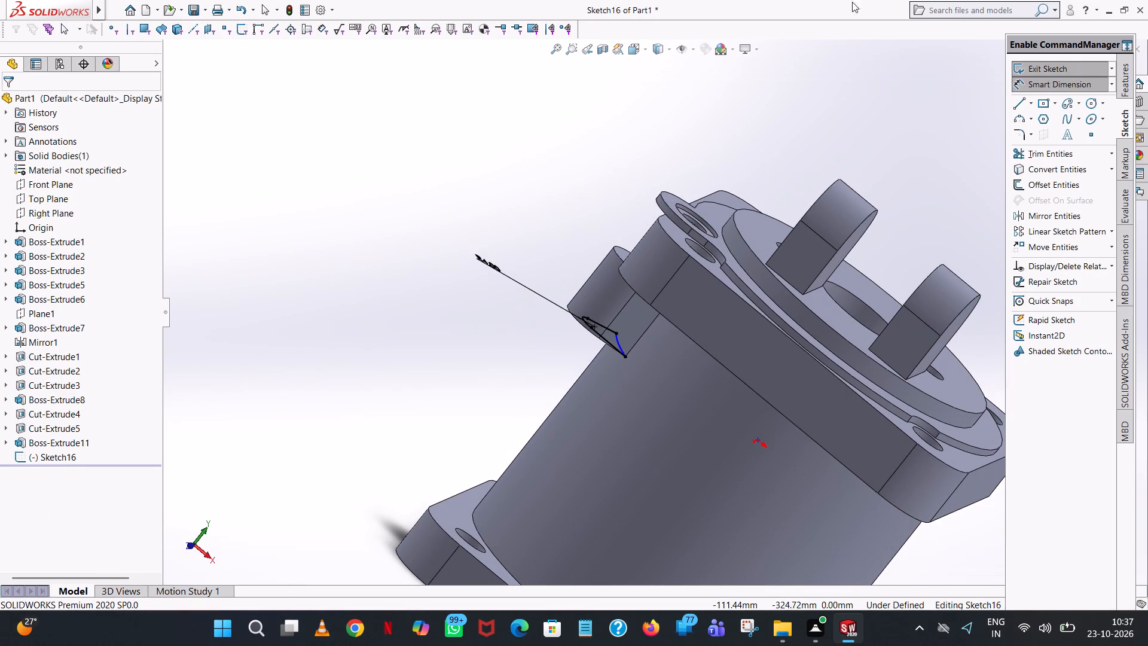
{"action": "left_click", "coordinate": [1119, 77]}
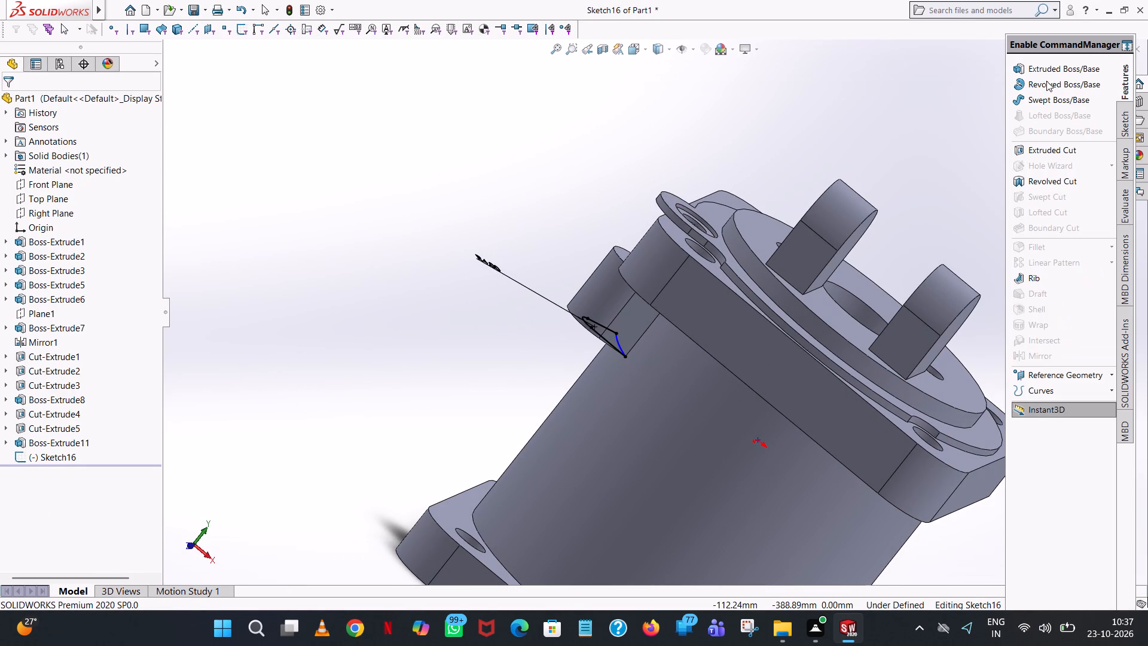
{"action": "left_click", "coordinate": [1046, 69]}
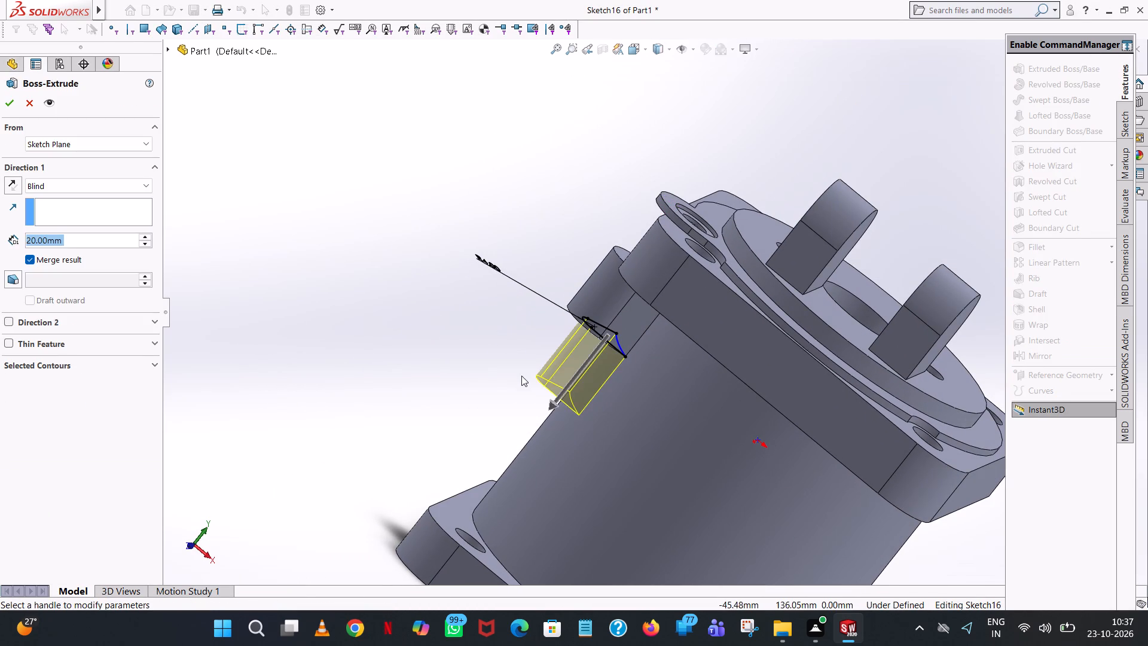
{"action": "middle_click_drag", "start_coordinate": [524, 370], "coordinate": [552, 370]}
{"action": "scroll", "coordinate": [523, 364], "scroll_direction": "up", "scroll_amount": 1}
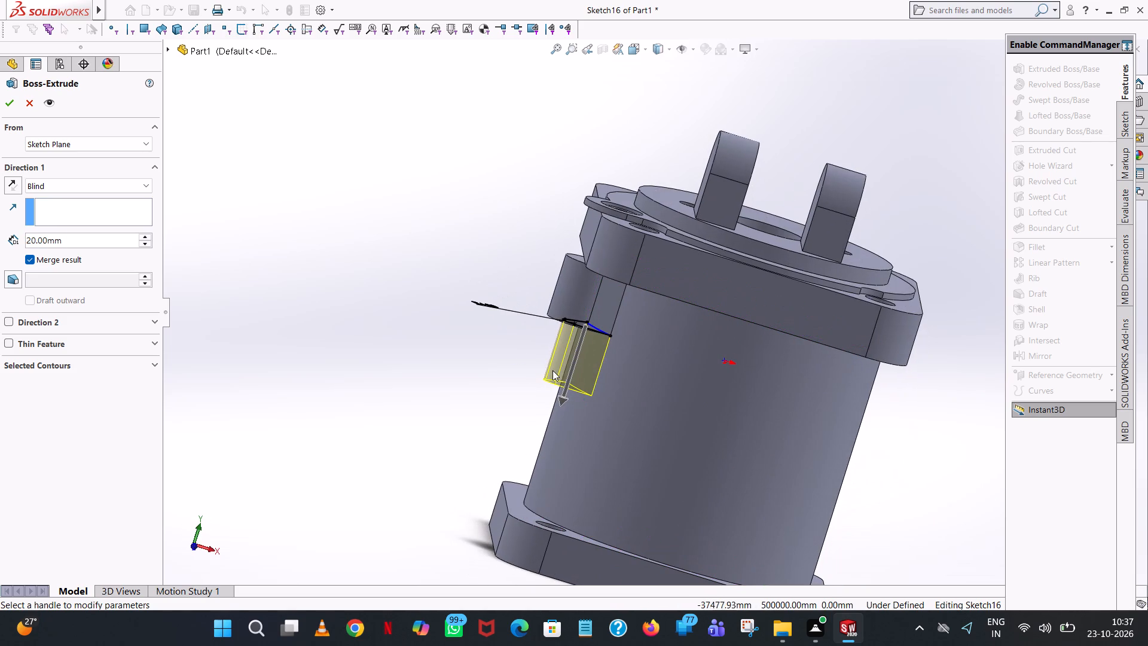
{"action": "left_click", "coordinate": [145, 237]}
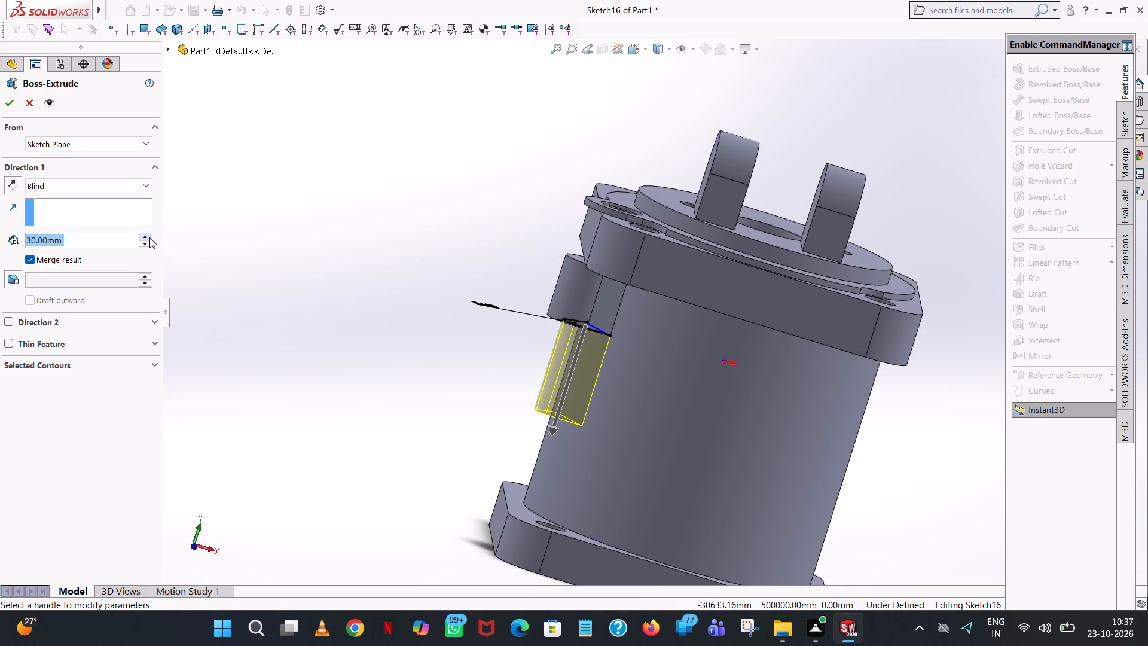
{"action": "left_click", "coordinate": [147, 237]}
{"action": "left_click", "coordinate": [145, 235]}
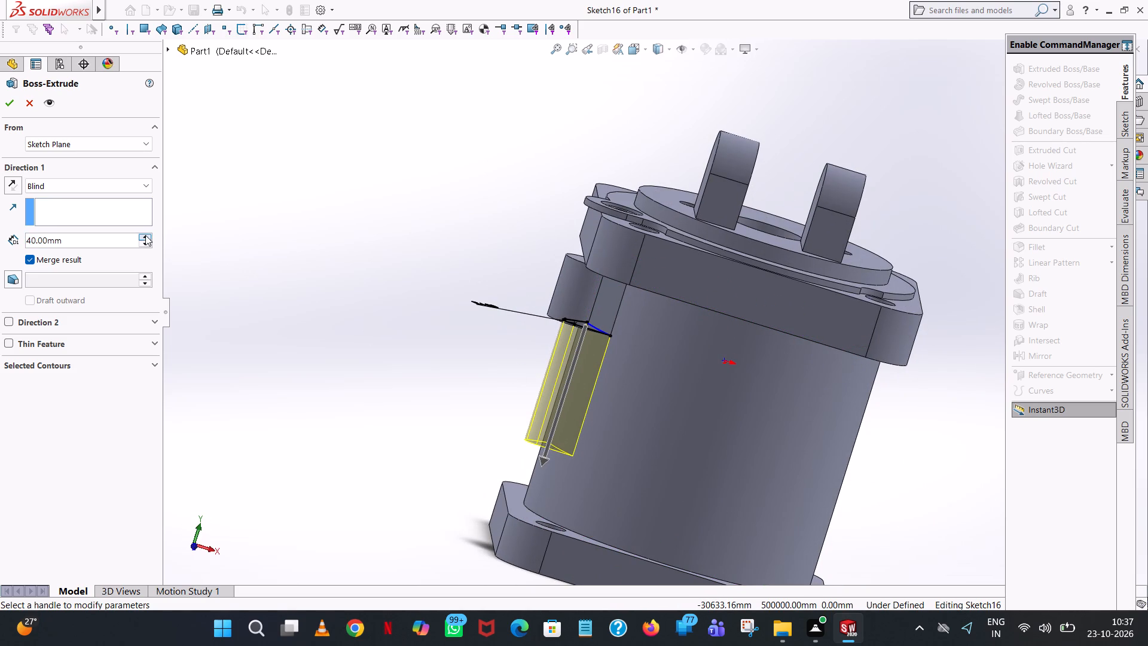
{"action": "left_click", "coordinate": [145, 235]}
{"action": "left_click", "coordinate": [139, 231]}
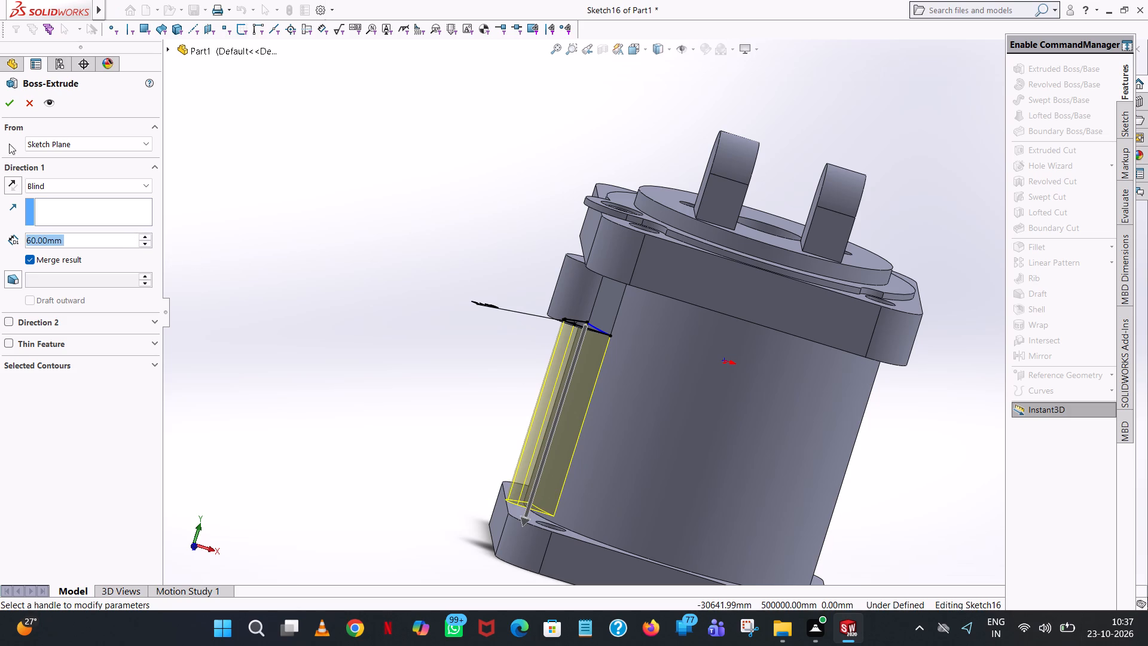
{"action": "left_click", "coordinate": [144, 237]}
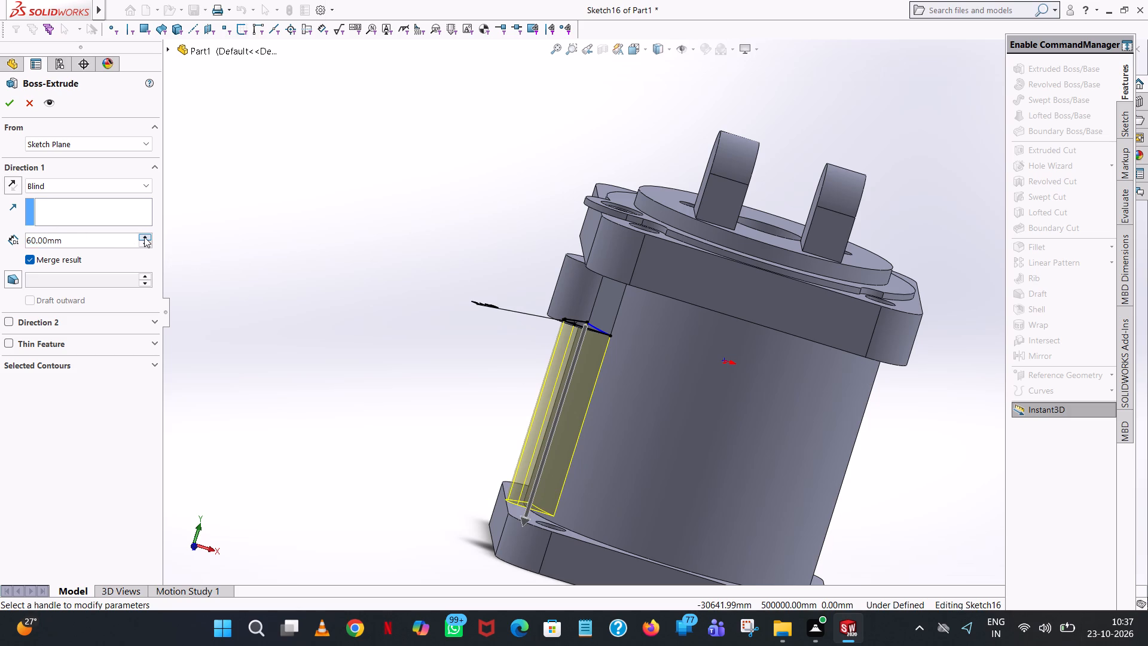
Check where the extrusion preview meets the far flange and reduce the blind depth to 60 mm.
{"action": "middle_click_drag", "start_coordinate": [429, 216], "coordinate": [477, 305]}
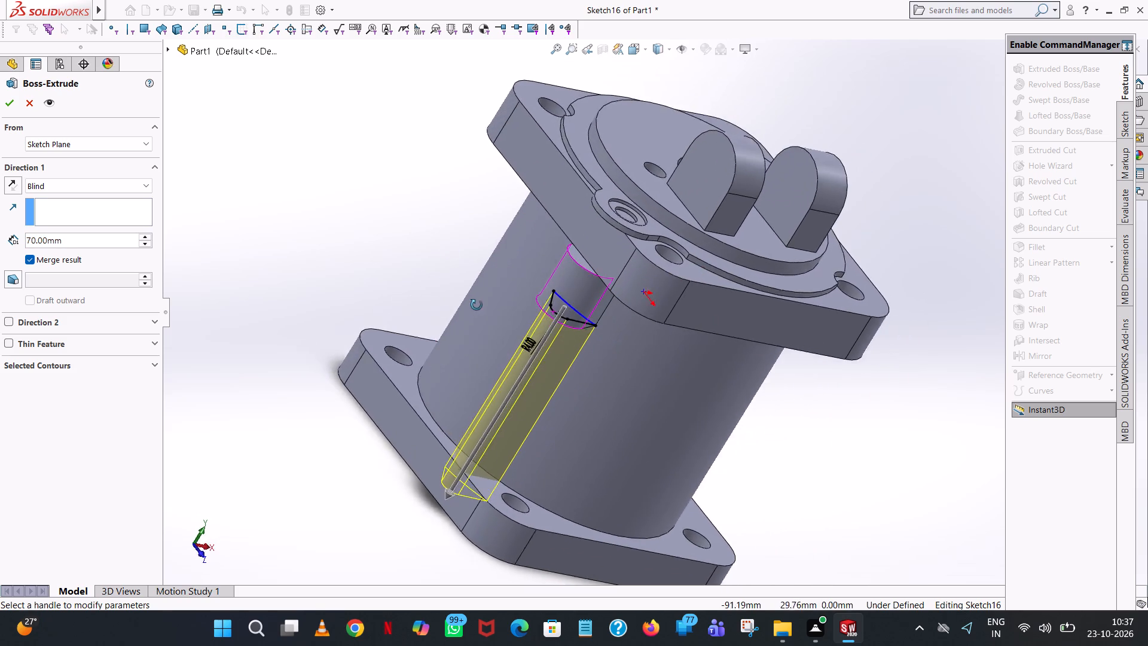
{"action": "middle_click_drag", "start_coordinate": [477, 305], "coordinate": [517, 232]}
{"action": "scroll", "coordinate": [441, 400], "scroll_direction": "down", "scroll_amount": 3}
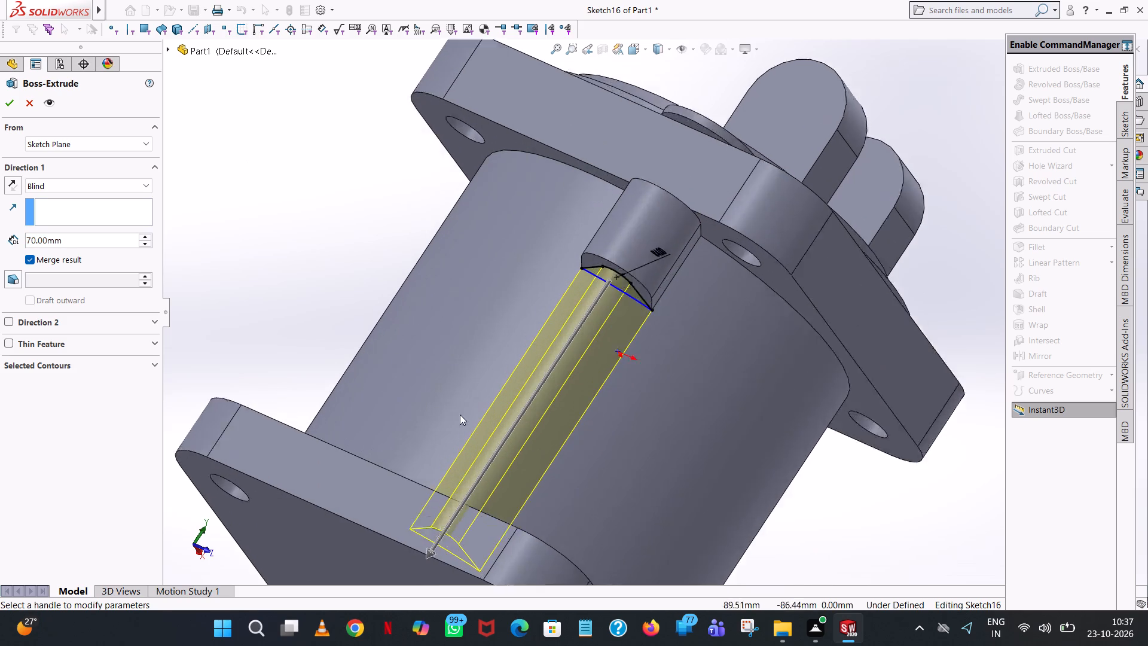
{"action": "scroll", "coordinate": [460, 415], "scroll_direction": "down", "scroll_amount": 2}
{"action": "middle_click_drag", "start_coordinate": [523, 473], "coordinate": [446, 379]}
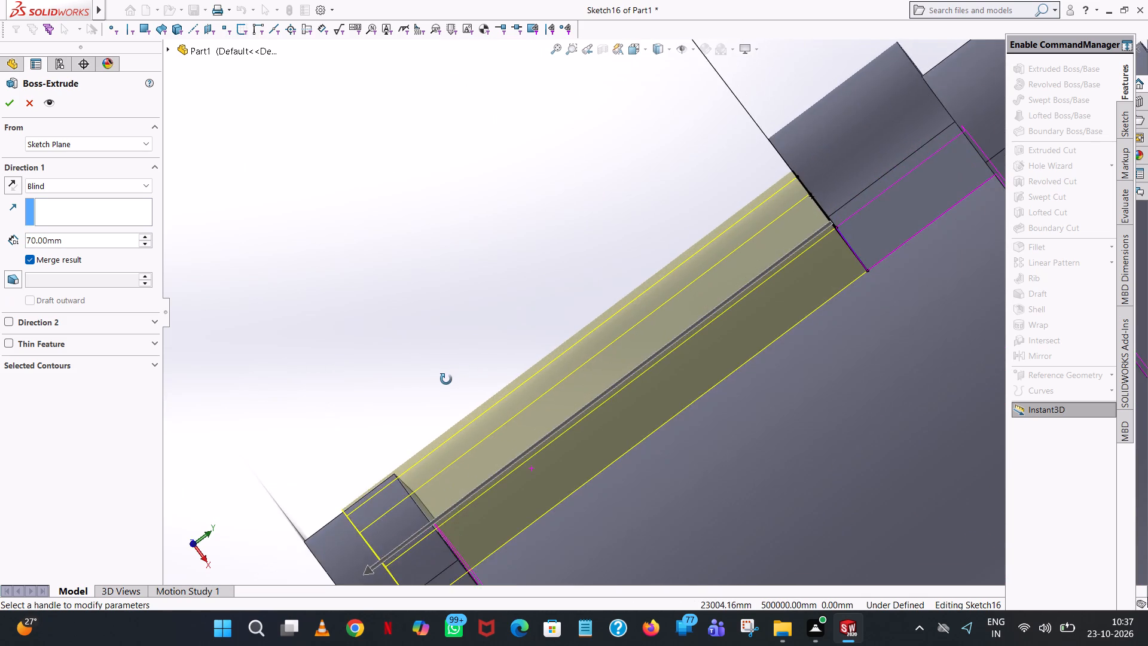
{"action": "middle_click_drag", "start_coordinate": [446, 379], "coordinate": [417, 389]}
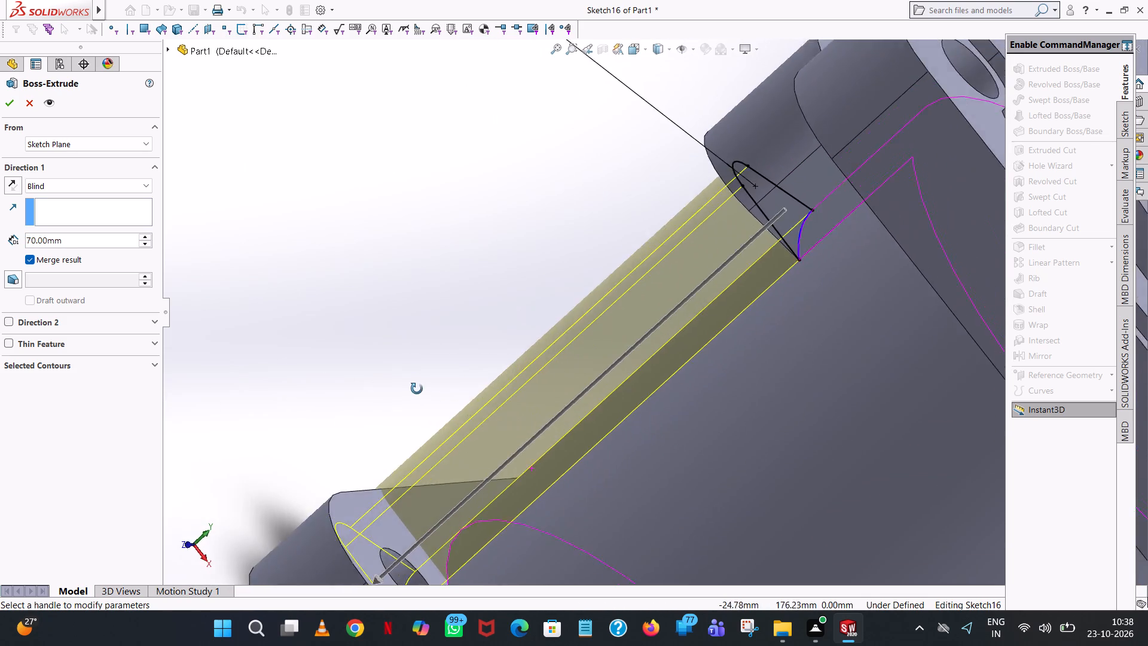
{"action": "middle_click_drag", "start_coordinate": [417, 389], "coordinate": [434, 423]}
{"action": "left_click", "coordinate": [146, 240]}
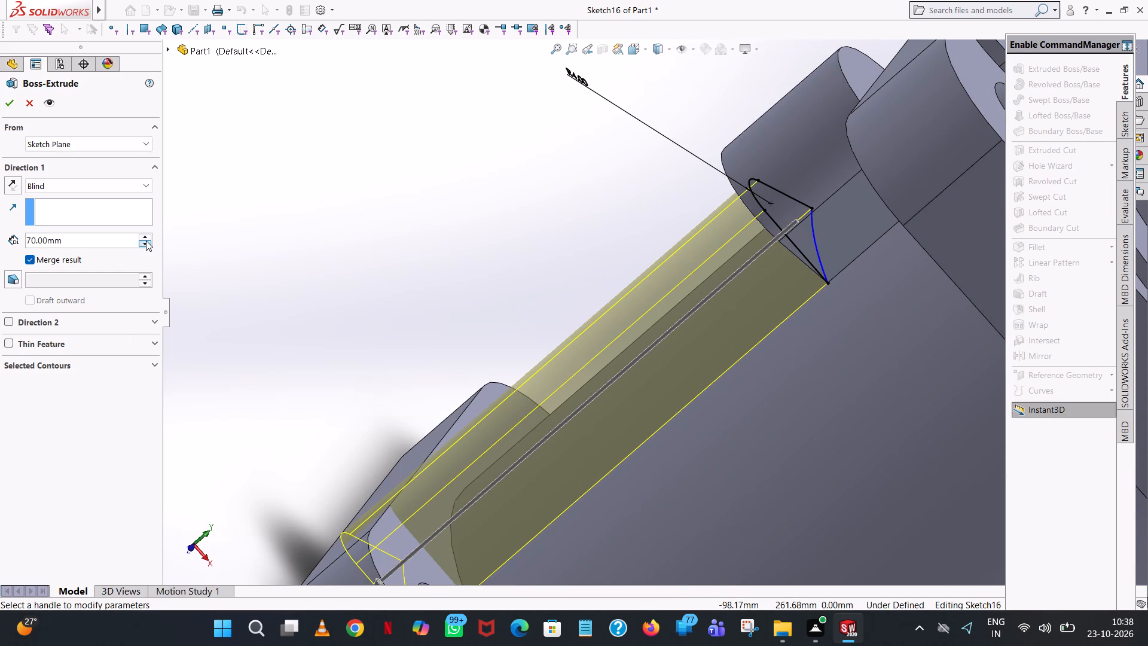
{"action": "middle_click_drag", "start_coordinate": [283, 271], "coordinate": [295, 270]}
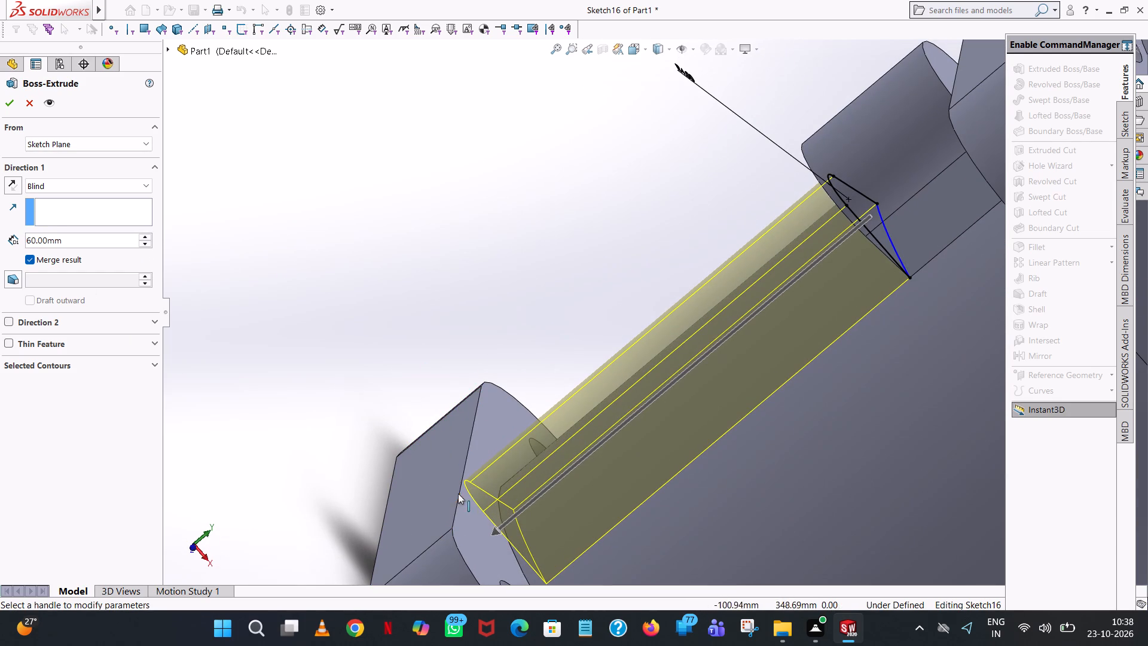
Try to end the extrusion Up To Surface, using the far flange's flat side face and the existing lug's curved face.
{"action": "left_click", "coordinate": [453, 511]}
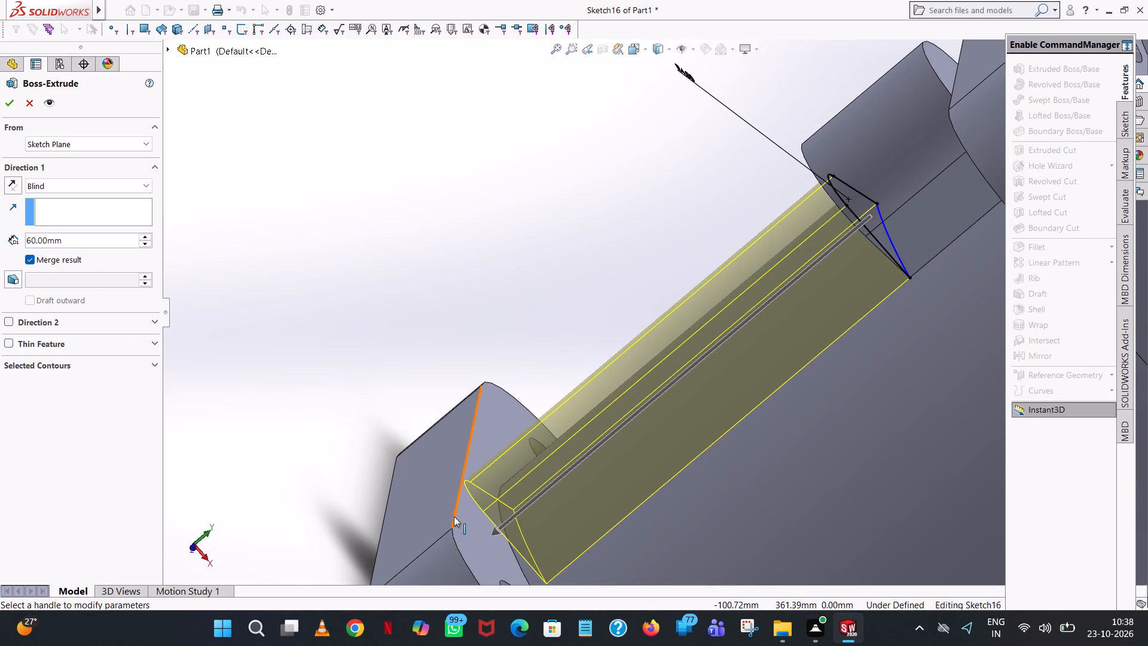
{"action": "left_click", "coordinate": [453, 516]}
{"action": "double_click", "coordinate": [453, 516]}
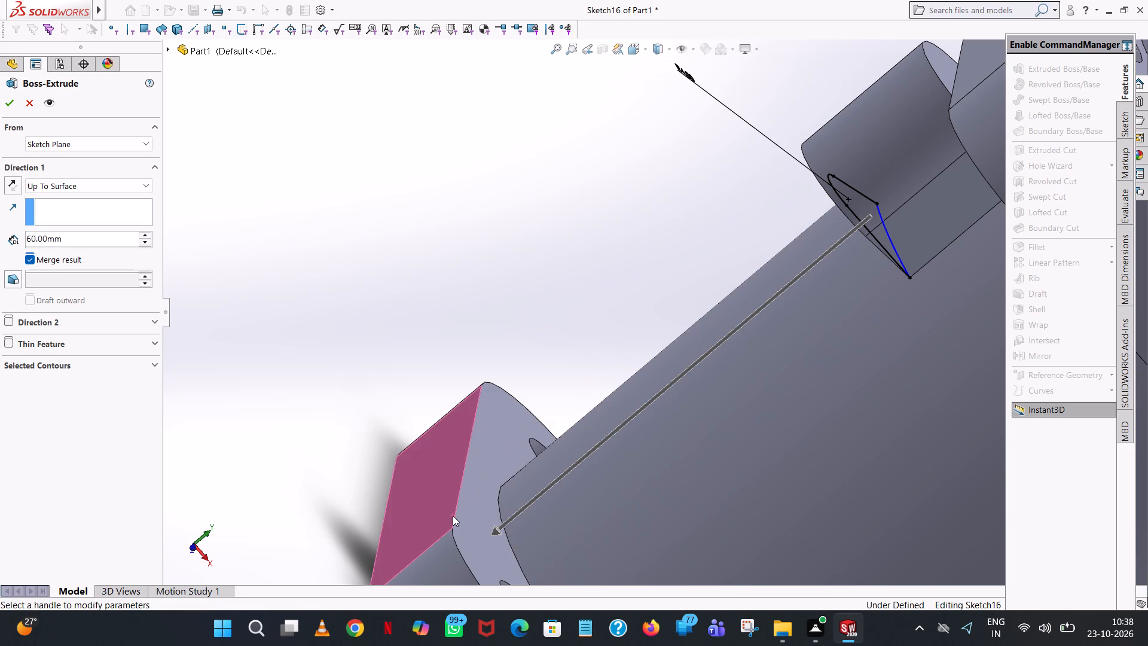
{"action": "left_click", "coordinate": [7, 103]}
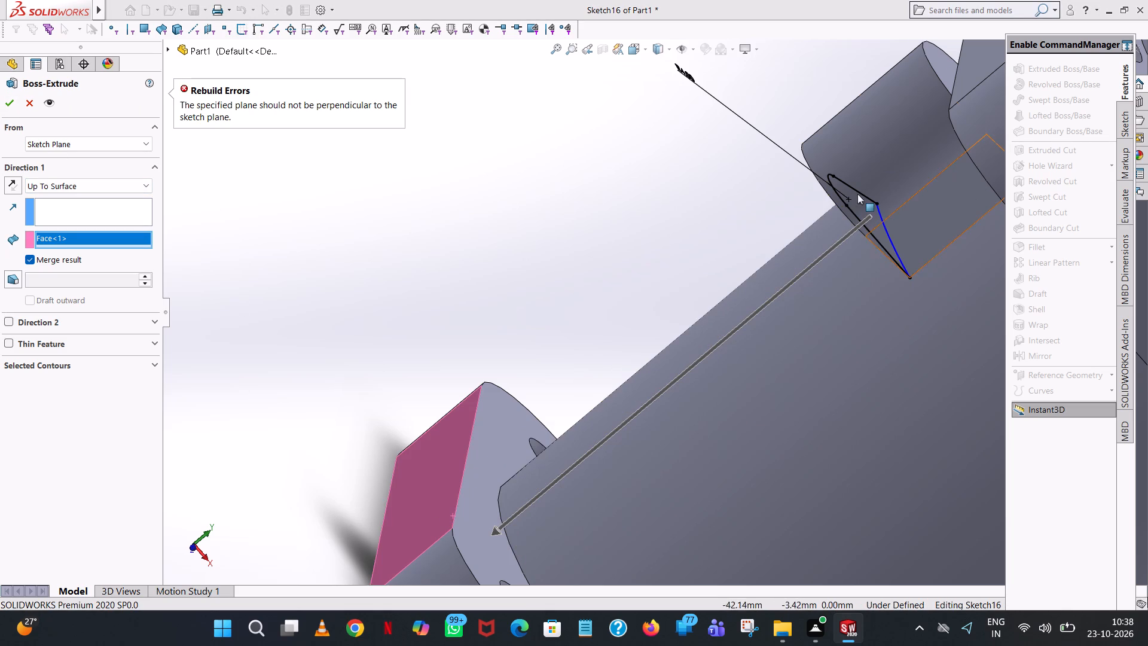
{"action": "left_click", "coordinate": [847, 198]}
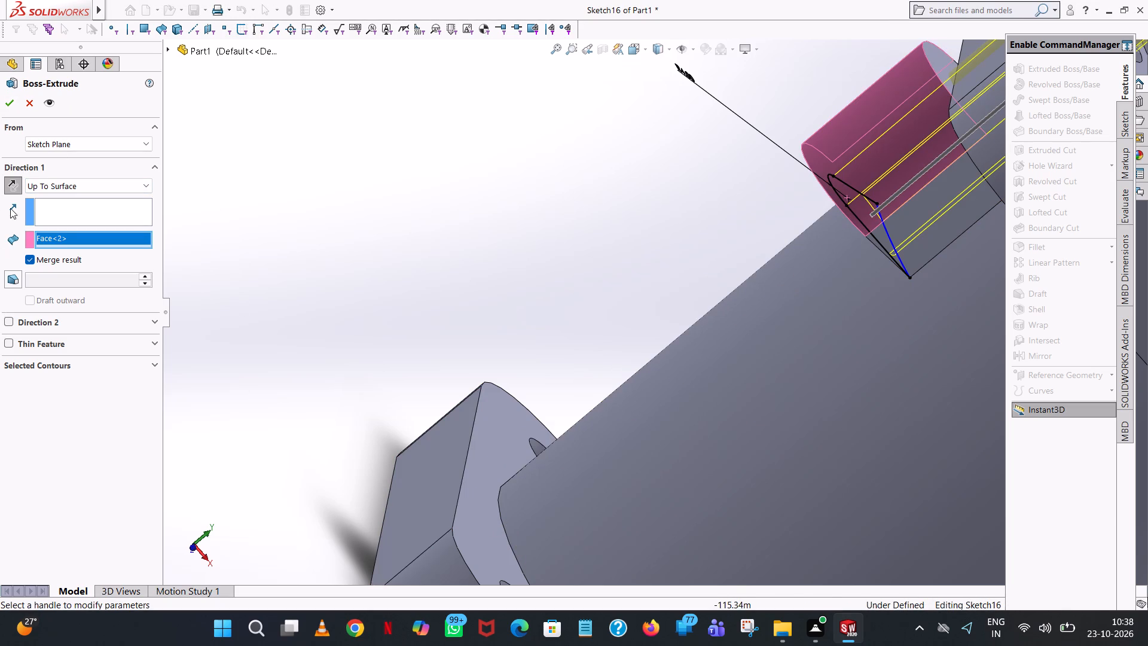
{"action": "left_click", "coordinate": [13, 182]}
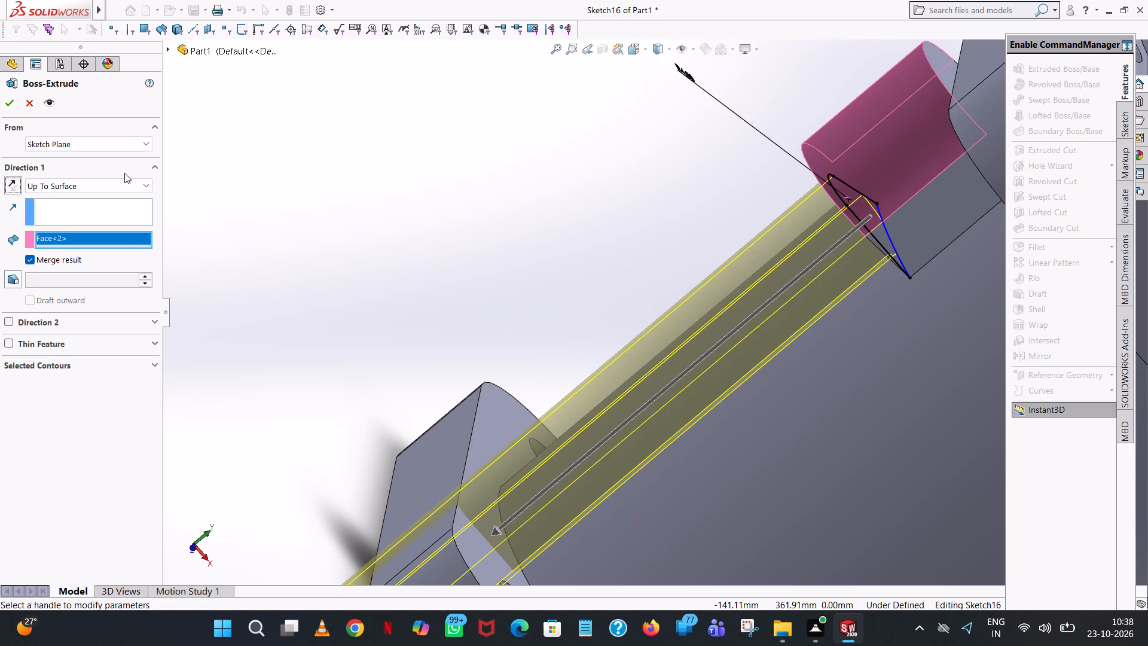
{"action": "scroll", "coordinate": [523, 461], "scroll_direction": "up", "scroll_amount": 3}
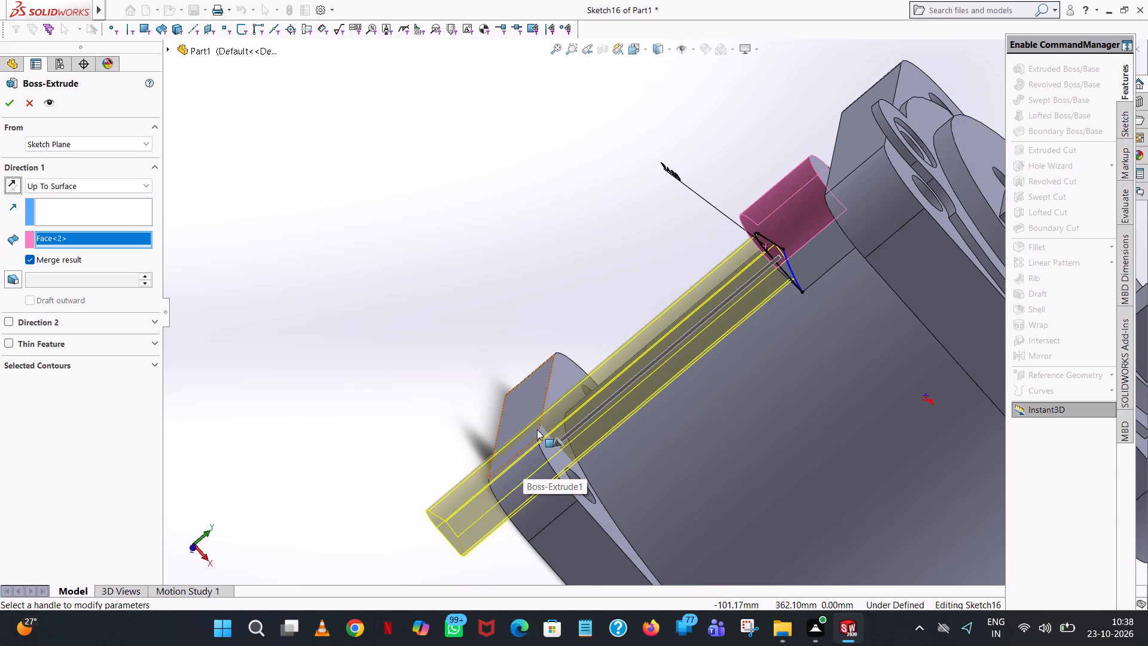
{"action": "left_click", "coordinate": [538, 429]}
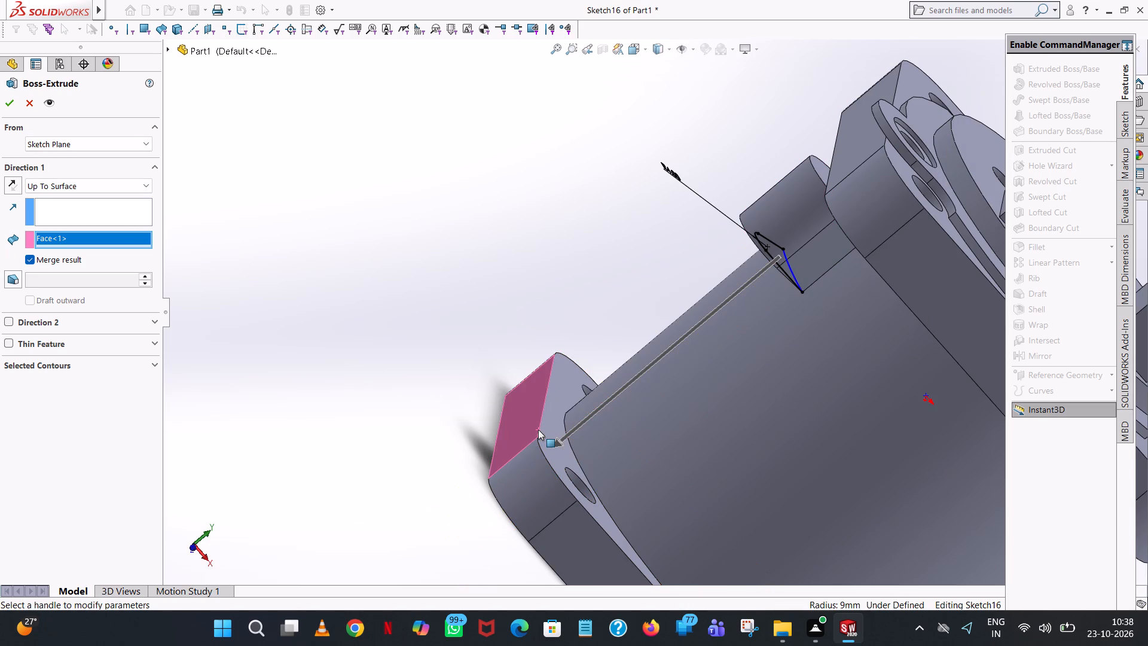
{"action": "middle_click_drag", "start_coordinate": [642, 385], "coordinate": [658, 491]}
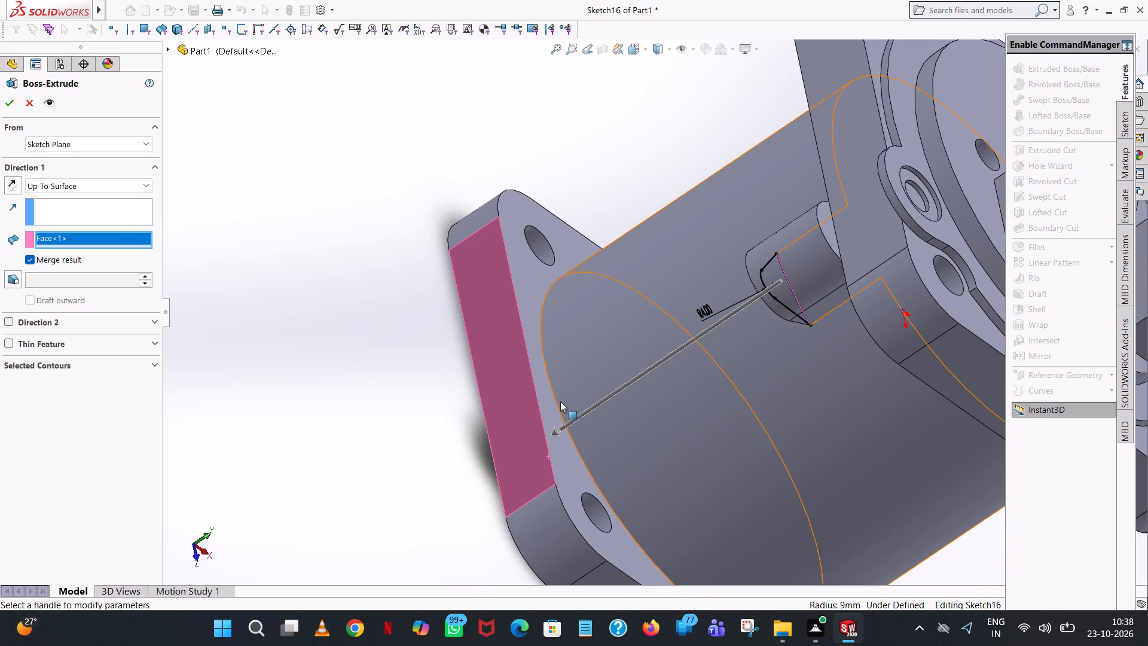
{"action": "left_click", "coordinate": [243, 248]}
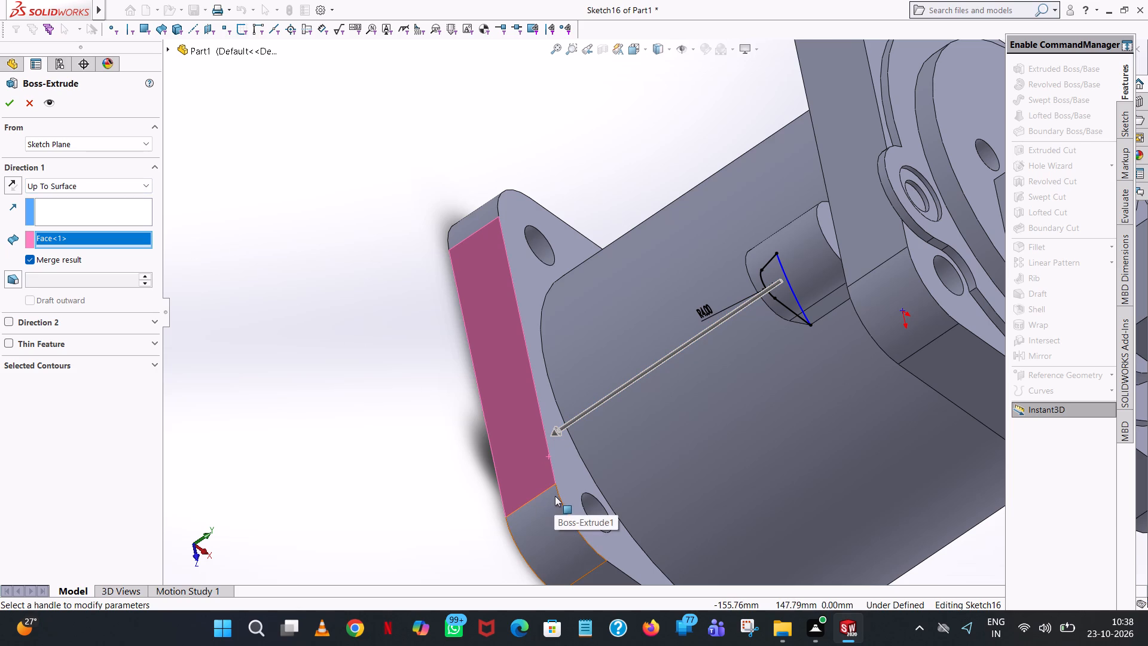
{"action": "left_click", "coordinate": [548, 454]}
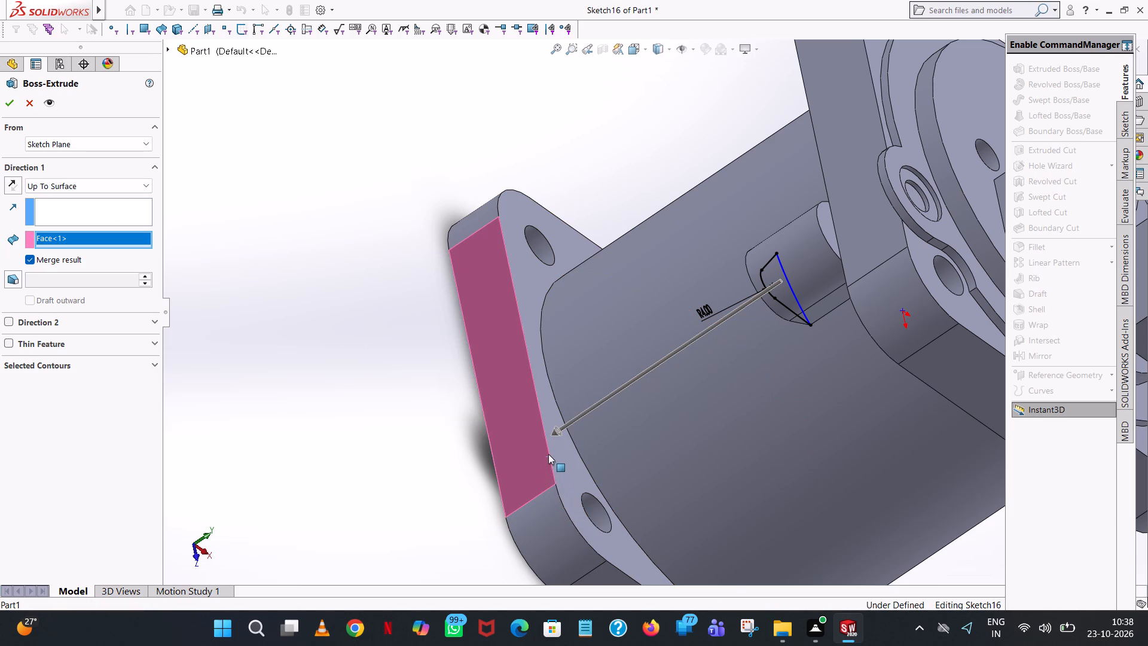
Extrude the rounded profile to a blind depth of 64 mm into the far flange, merged with the body.
{"action": "left_click", "coordinate": [544, 434]}
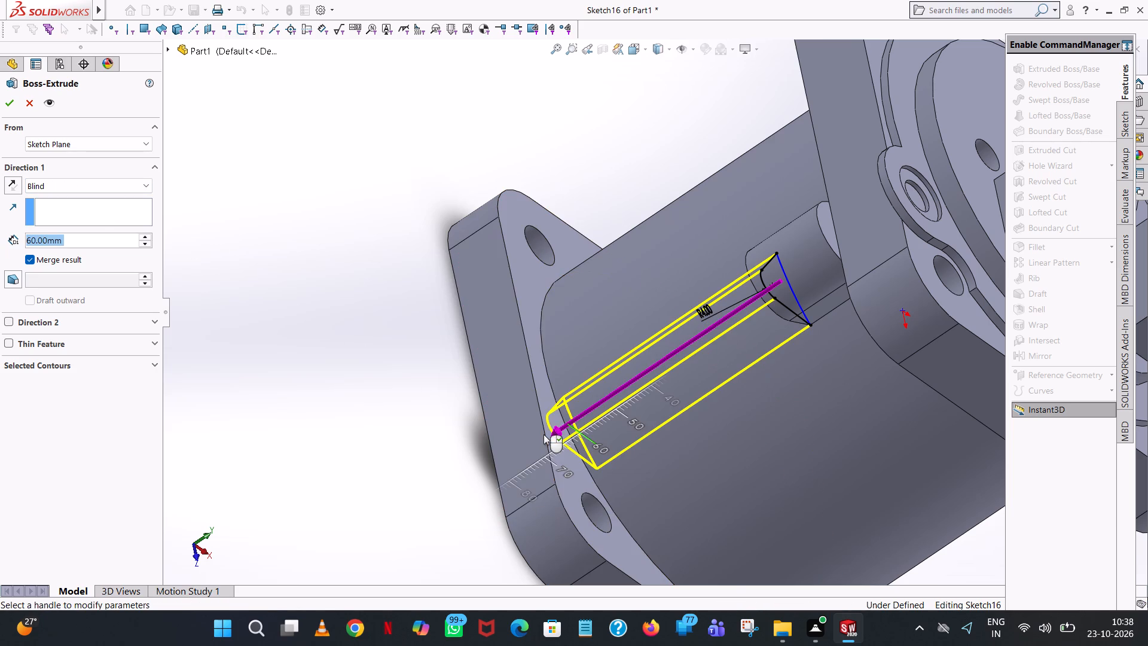
{"action": "left_click", "coordinate": [242, 216]}
{"action": "middle_click_drag", "start_coordinate": [340, 322], "coordinate": [270, 184]}
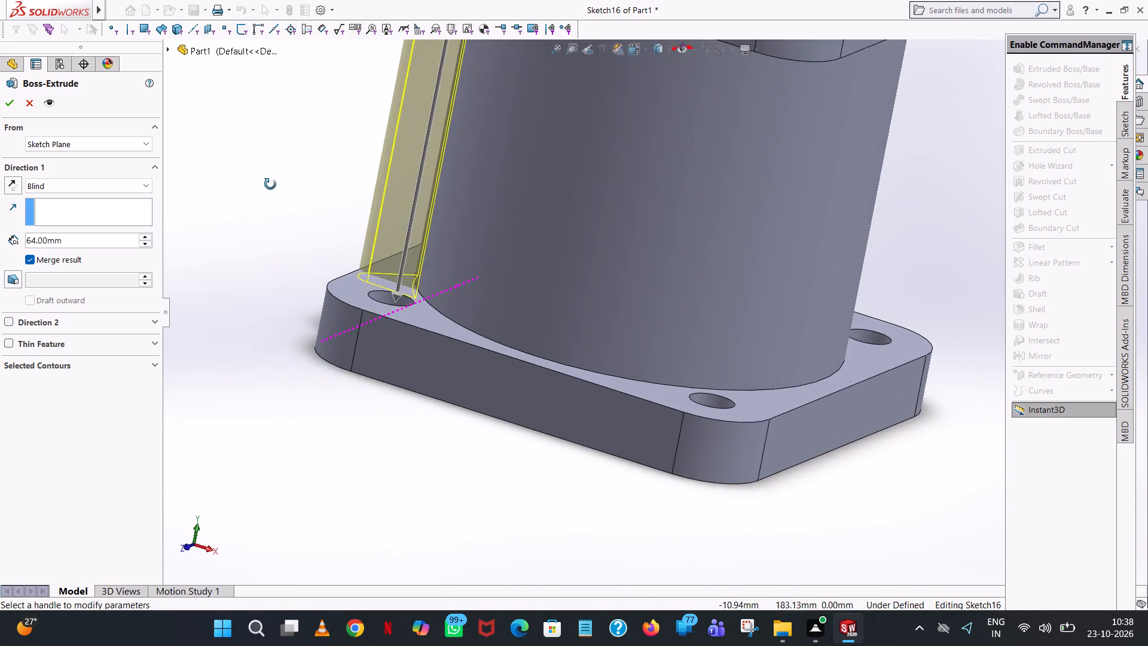
{"action": "middle_click_drag", "start_coordinate": [270, 184], "coordinate": [290, 173]}
{"action": "scroll", "coordinate": [398, 236], "scroll_direction": "down", "scroll_amount": 4}
{"action": "middle_click_drag", "start_coordinate": [542, 325], "coordinate": [555, 333]}
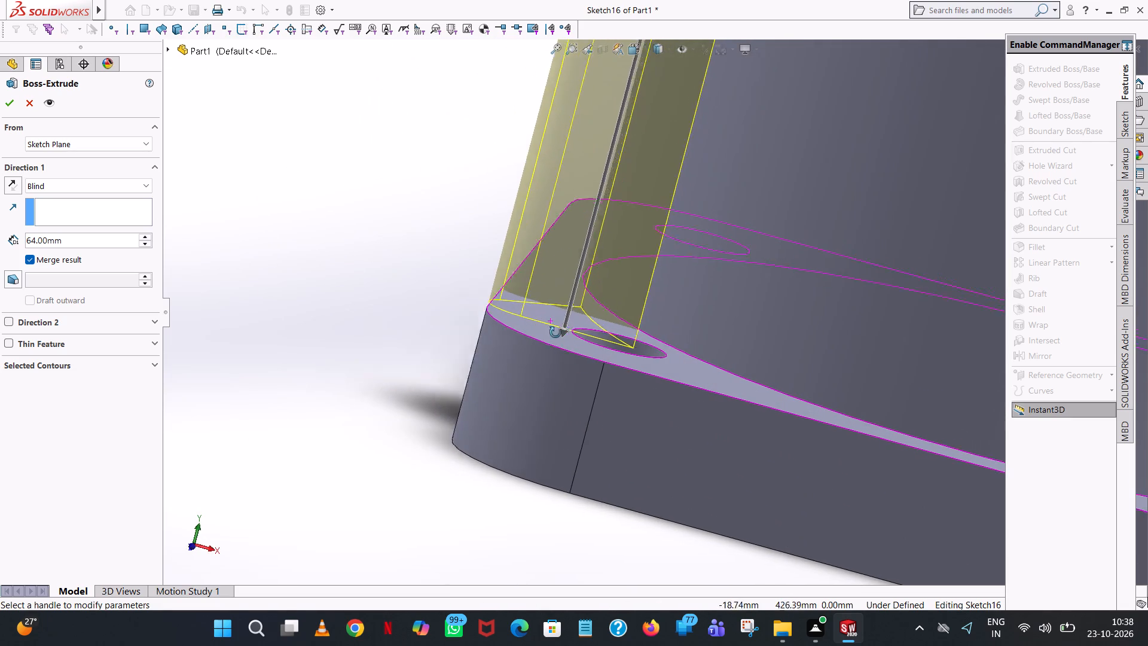
{"action": "middle_click_drag", "start_coordinate": [555, 333], "coordinate": [664, 469]}
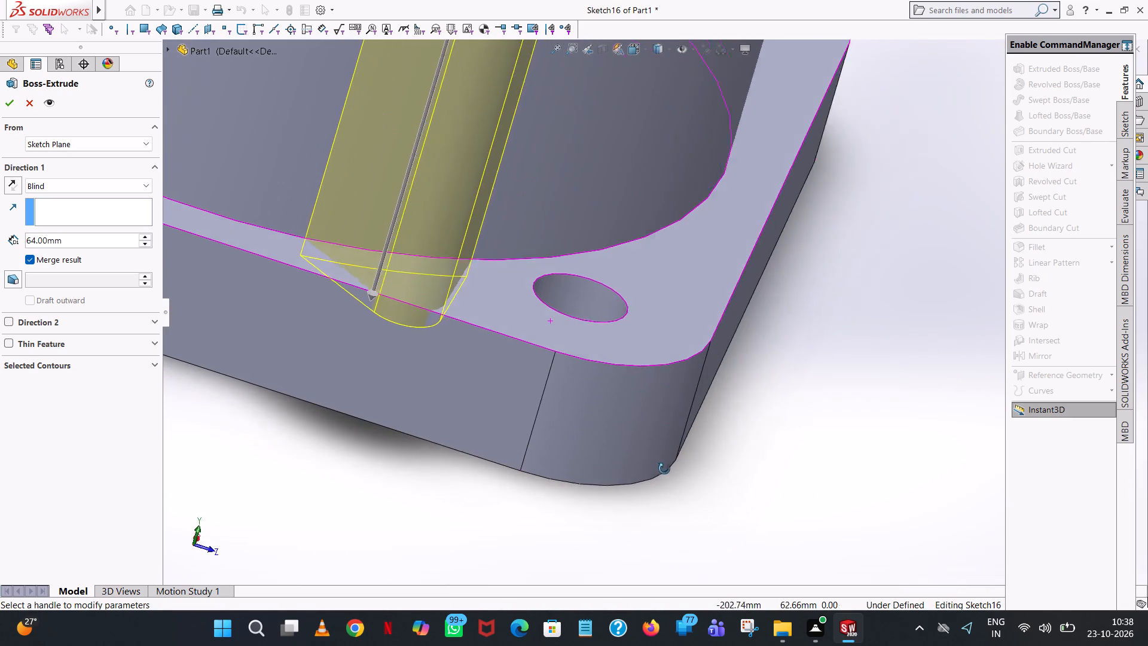
{"action": "middle_click_drag", "start_coordinate": [664, 469], "coordinate": [562, 421]}
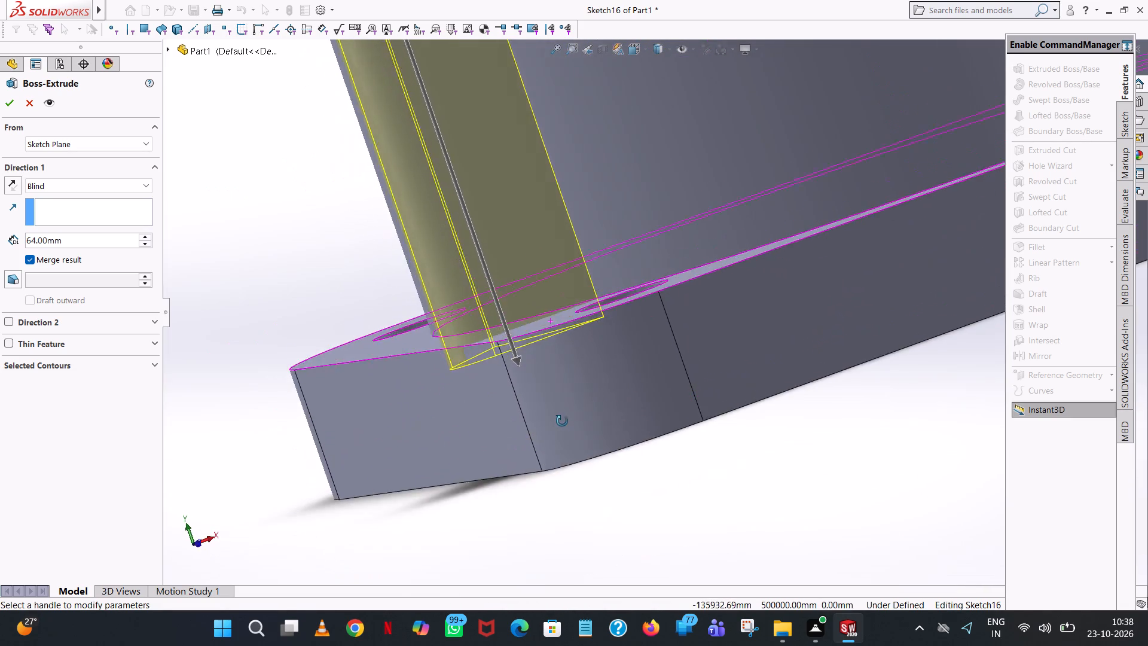
{"action": "middle_click_drag", "start_coordinate": [562, 421], "coordinate": [543, 467]}
{"action": "scroll", "coordinate": [532, 353], "scroll_direction": "down", "scroll_amount": 2}
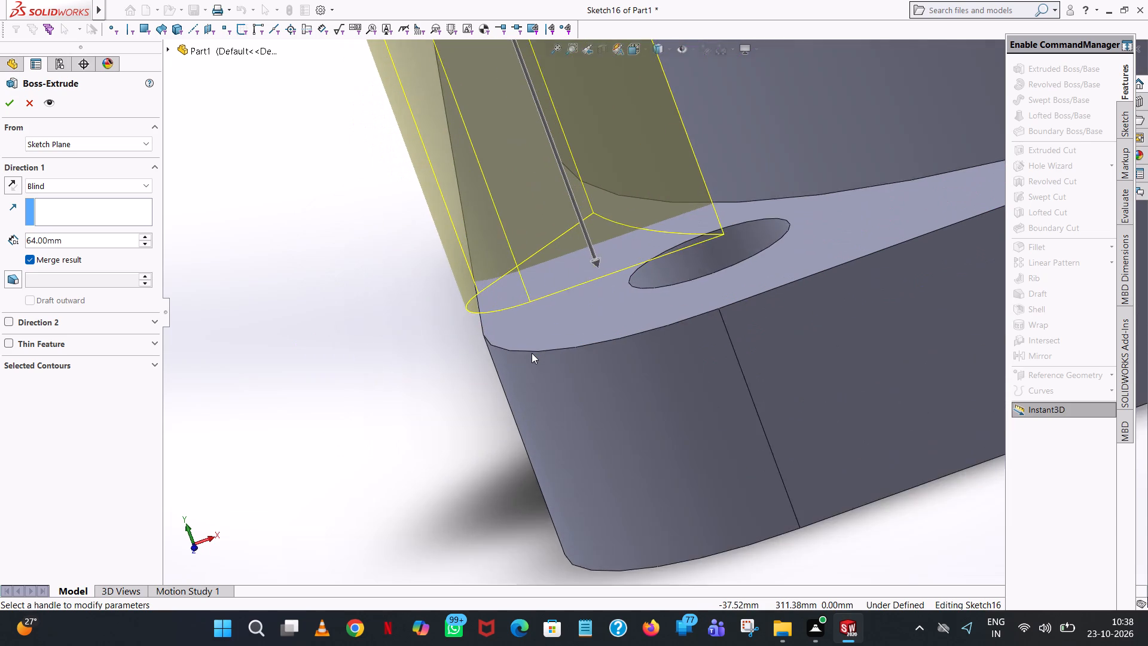
{"action": "scroll", "coordinate": [532, 353], "scroll_direction": "down", "scroll_amount": 3}
{"action": "middle_click_drag", "start_coordinate": [535, 352], "coordinate": [563, 331]}
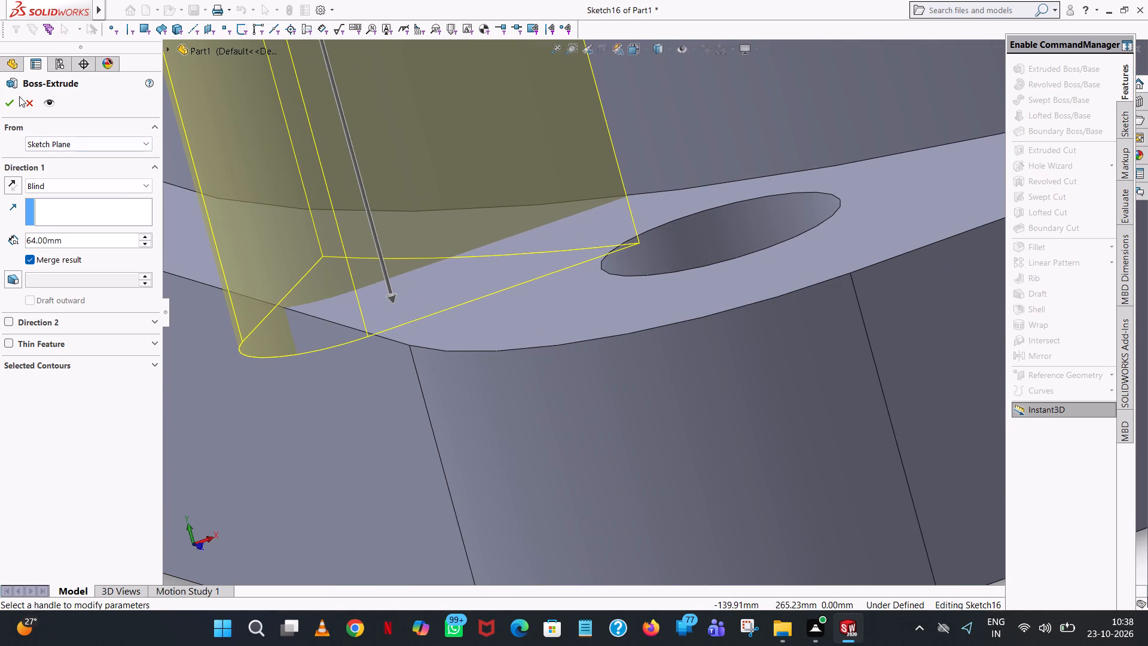
{"action": "left_click", "coordinate": [13, 102]}
Examine the extruded rib along the cylinder and its junction with the far flange from several angles.
{"action": "scroll", "coordinate": [328, 403], "scroll_direction": "up", "scroll_amount": 3}
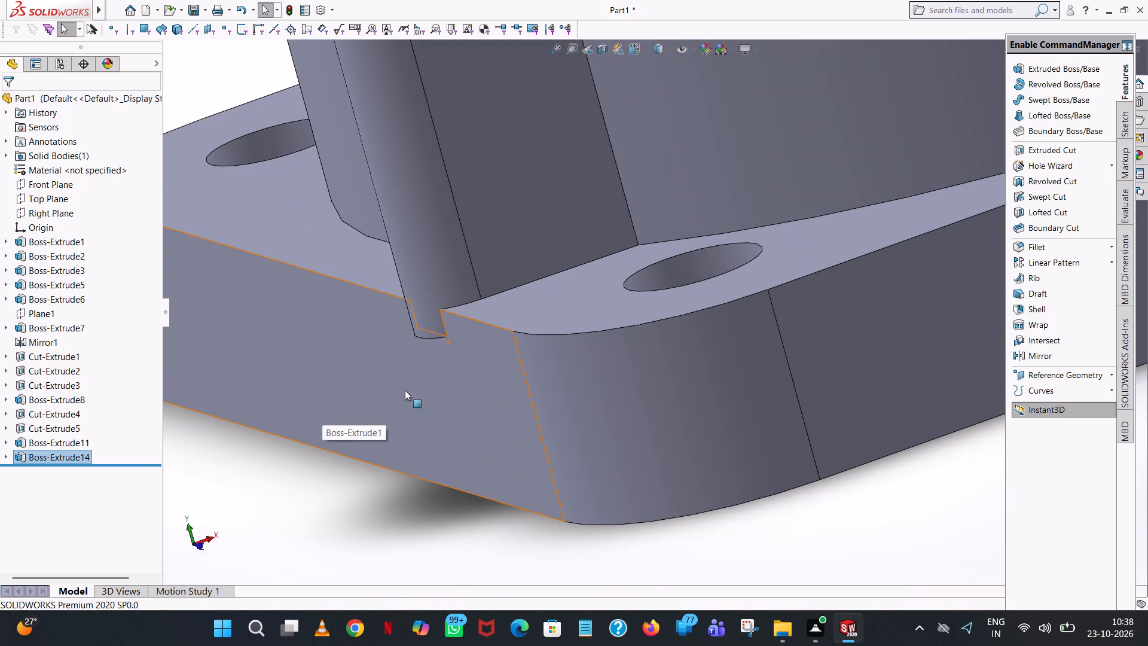
{"action": "scroll", "coordinate": [300, 484], "scroll_direction": "up", "scroll_amount": 6}
{"action": "scroll", "coordinate": [538, 415], "scroll_direction": "up", "scroll_amount": 4}
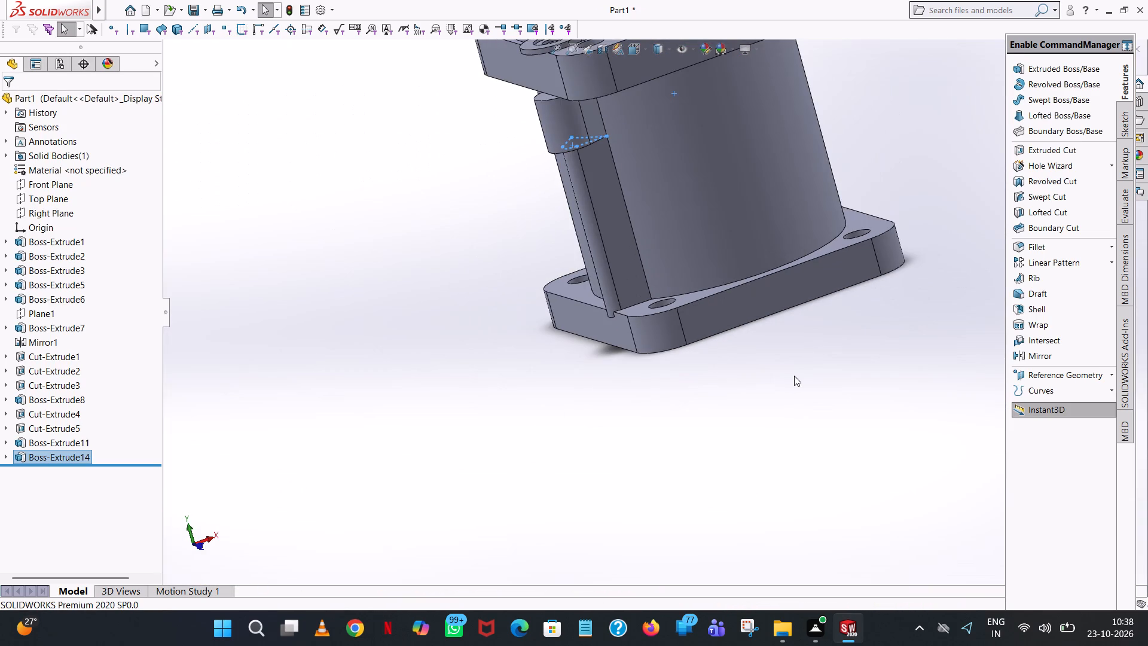
{"action": "middle_click_drag", "start_coordinate": [794, 376], "coordinate": [703, 408]}
{"action": "scroll", "coordinate": [793, 375], "scroll_direction": "up", "scroll_amount": 1}
{"action": "scroll", "coordinate": [847, 333], "scroll_direction": "down", "scroll_amount": 1}
{"action": "left_click", "coordinate": [747, 406]}
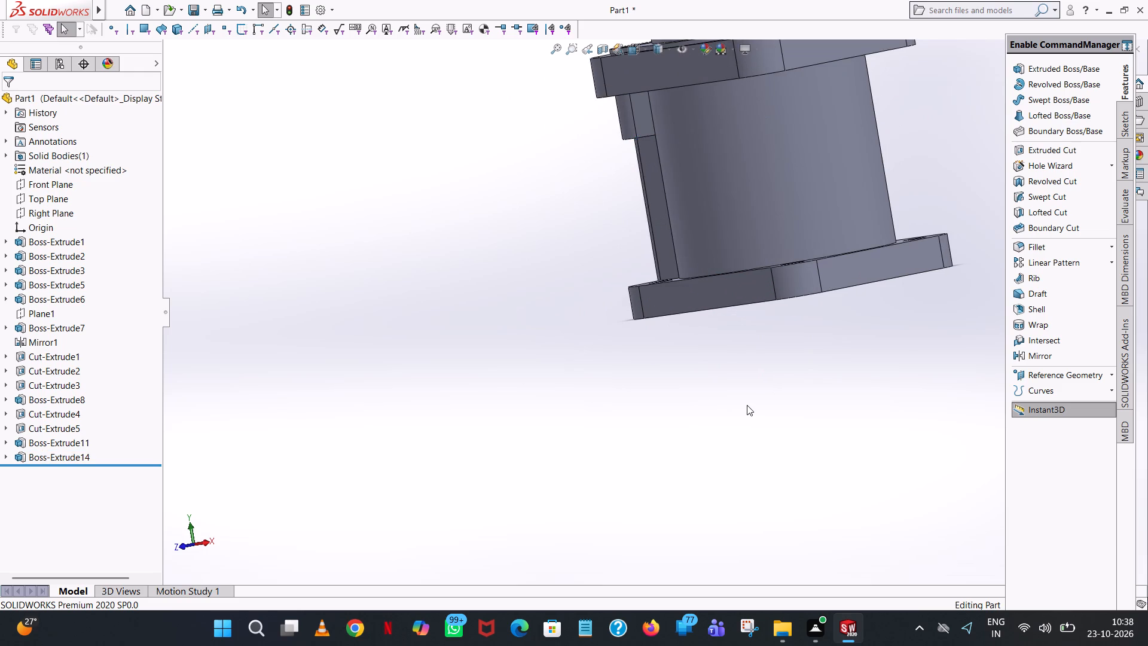
{"action": "middle_click_drag", "start_coordinate": [752, 401], "coordinate": [790, 399]}
{"action": "scroll", "coordinate": [700, 175], "scroll_direction": "down", "scroll_amount": 4}
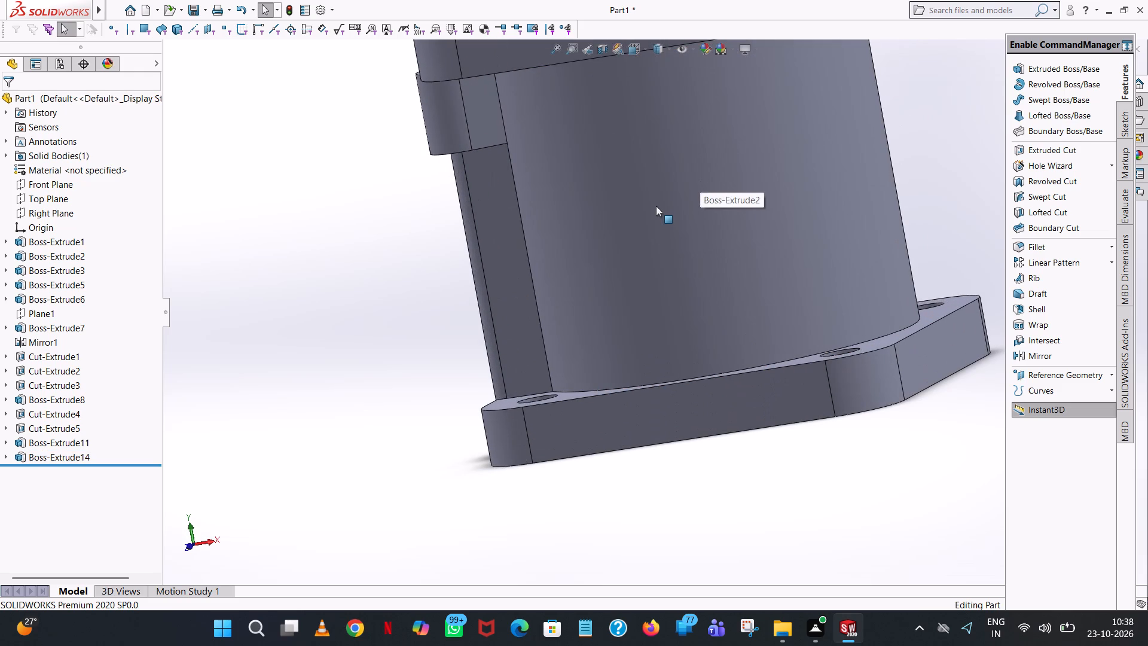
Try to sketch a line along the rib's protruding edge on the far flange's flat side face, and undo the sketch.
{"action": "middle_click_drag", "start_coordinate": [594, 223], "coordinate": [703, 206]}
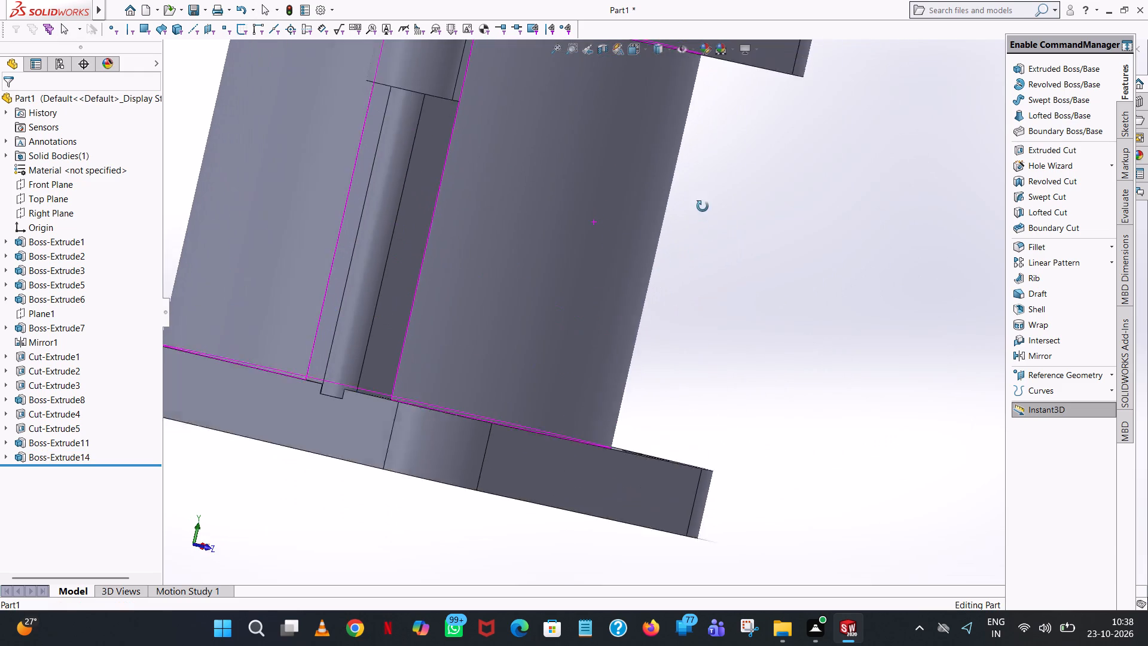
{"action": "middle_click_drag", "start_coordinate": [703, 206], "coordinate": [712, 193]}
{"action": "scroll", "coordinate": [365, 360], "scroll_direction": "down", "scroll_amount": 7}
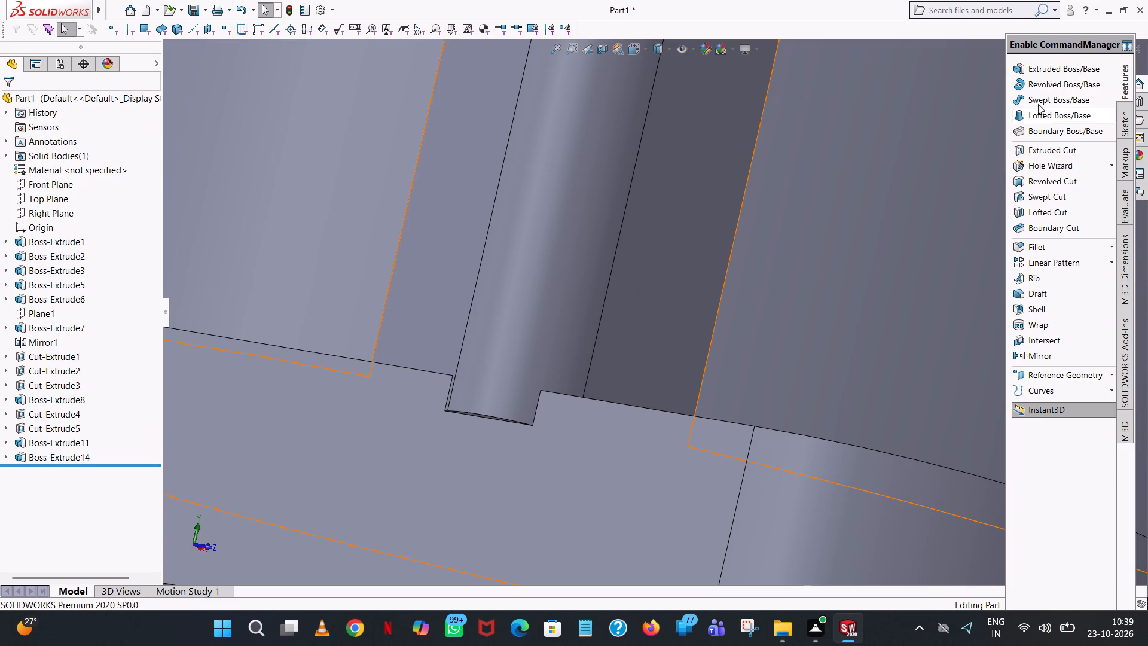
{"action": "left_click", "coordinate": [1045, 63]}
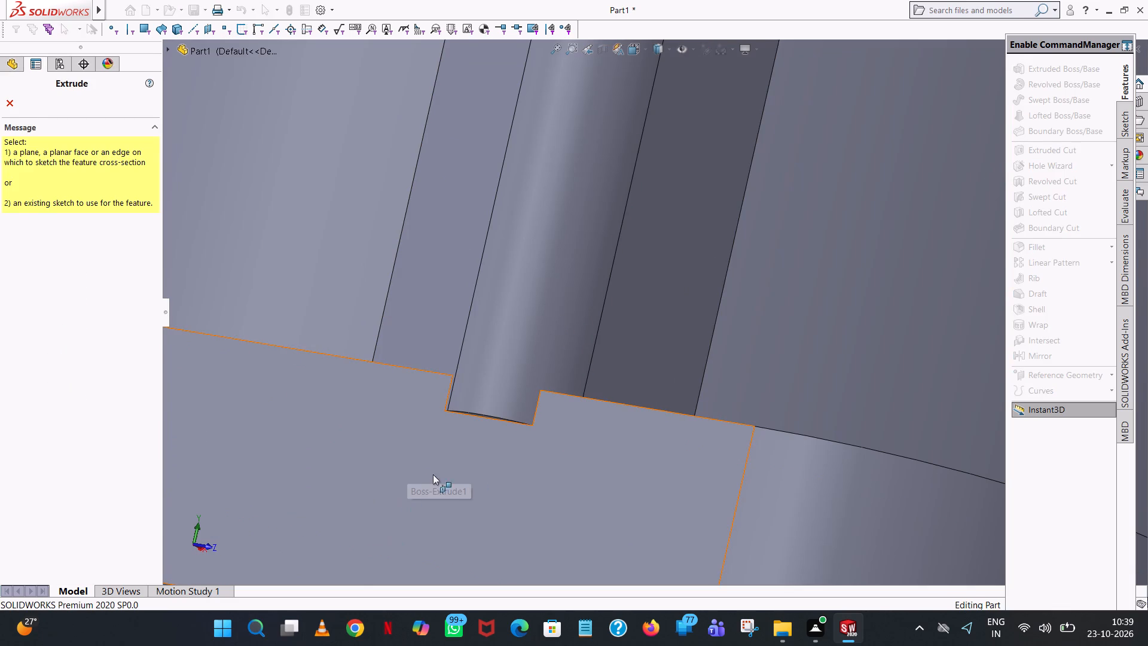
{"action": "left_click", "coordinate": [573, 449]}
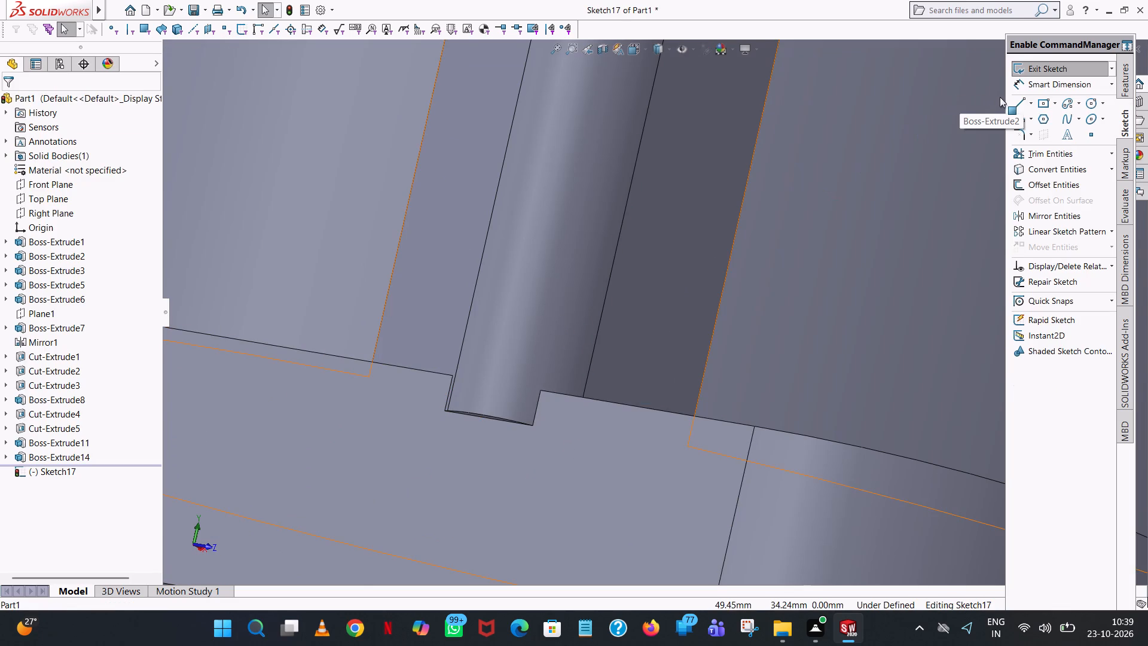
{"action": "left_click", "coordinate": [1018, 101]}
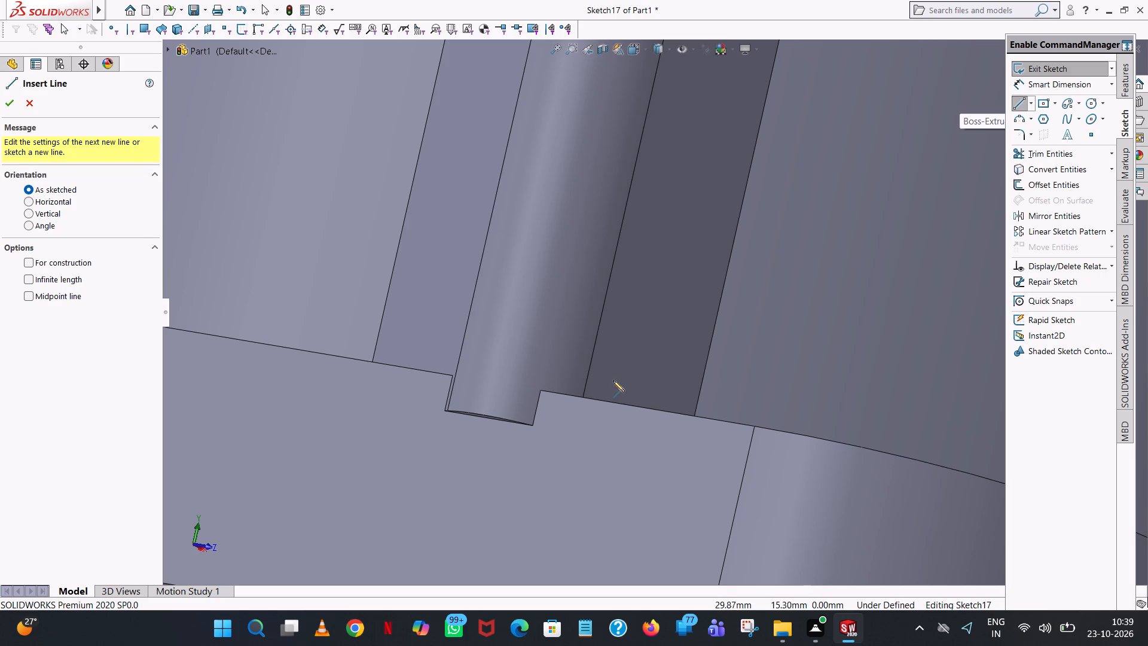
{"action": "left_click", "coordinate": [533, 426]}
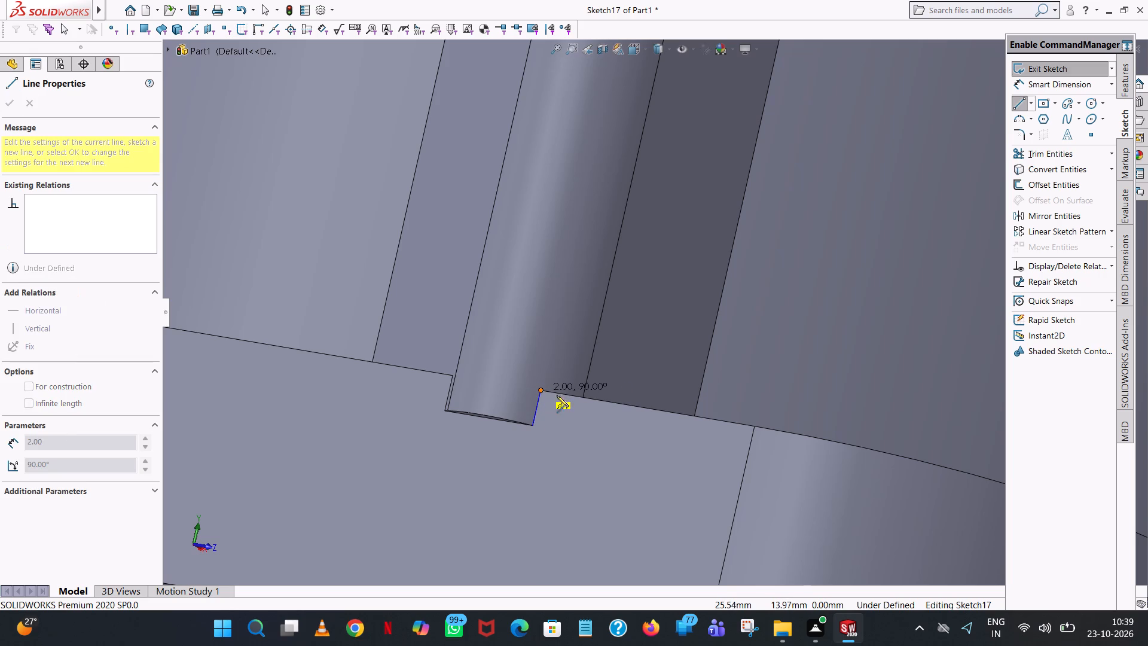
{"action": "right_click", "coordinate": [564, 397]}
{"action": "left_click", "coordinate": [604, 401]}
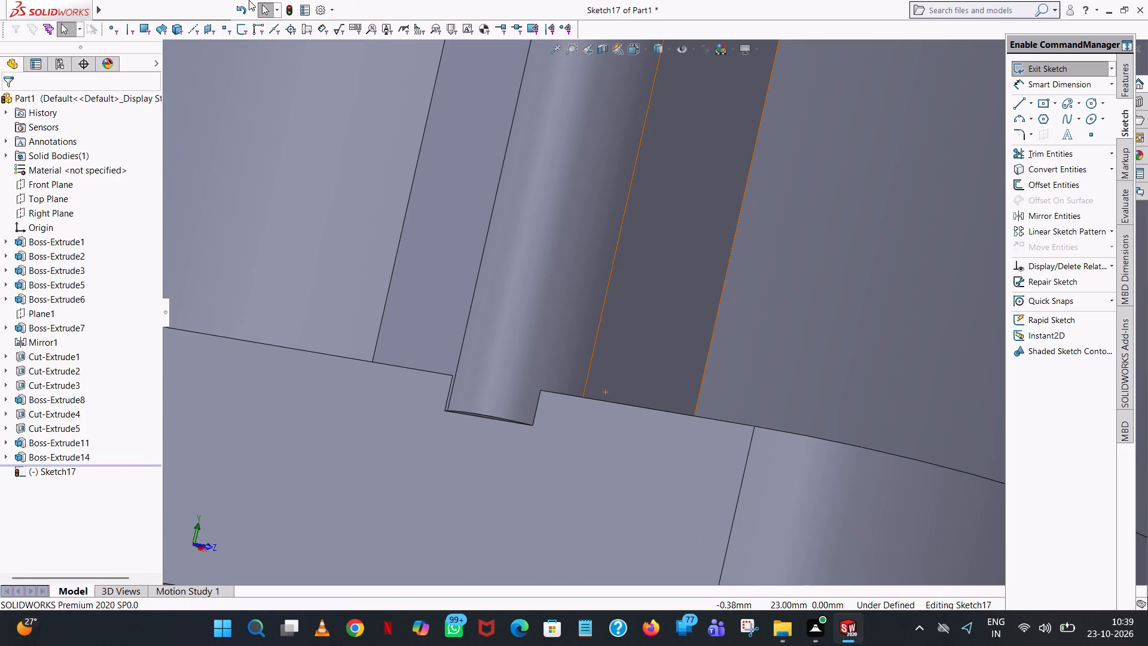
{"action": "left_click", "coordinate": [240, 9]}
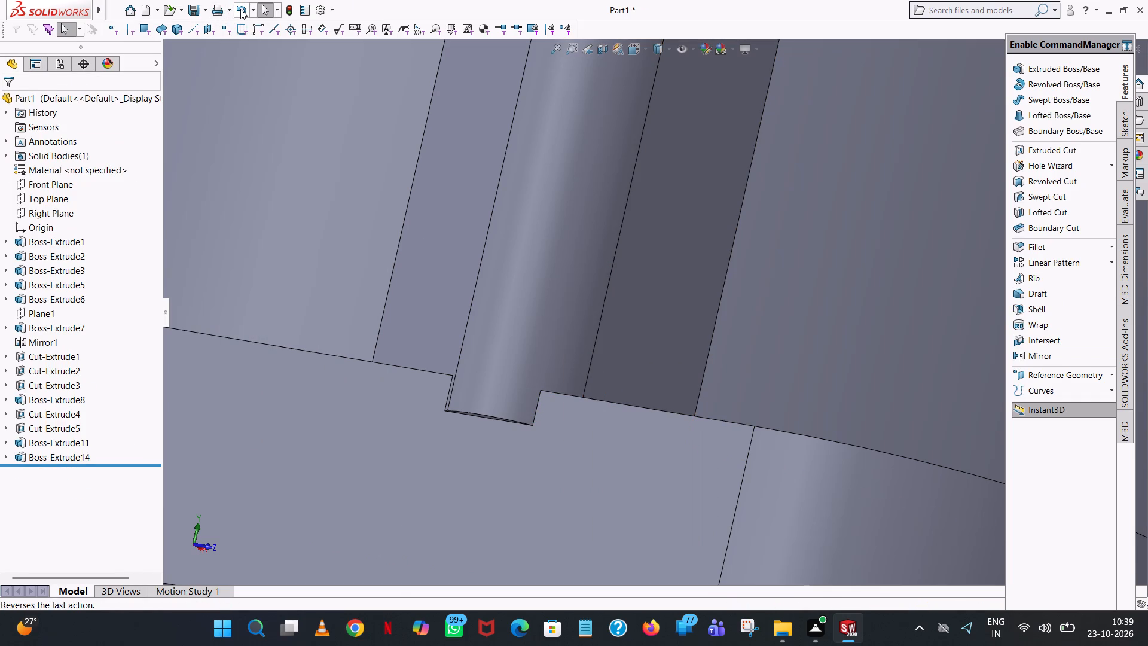
Undo the 64 mm rib extrusion and re-extrude the rounded profile to a blind depth of 62 mm, merged with the body.
{"action": "left_click", "coordinate": [240, 9]}
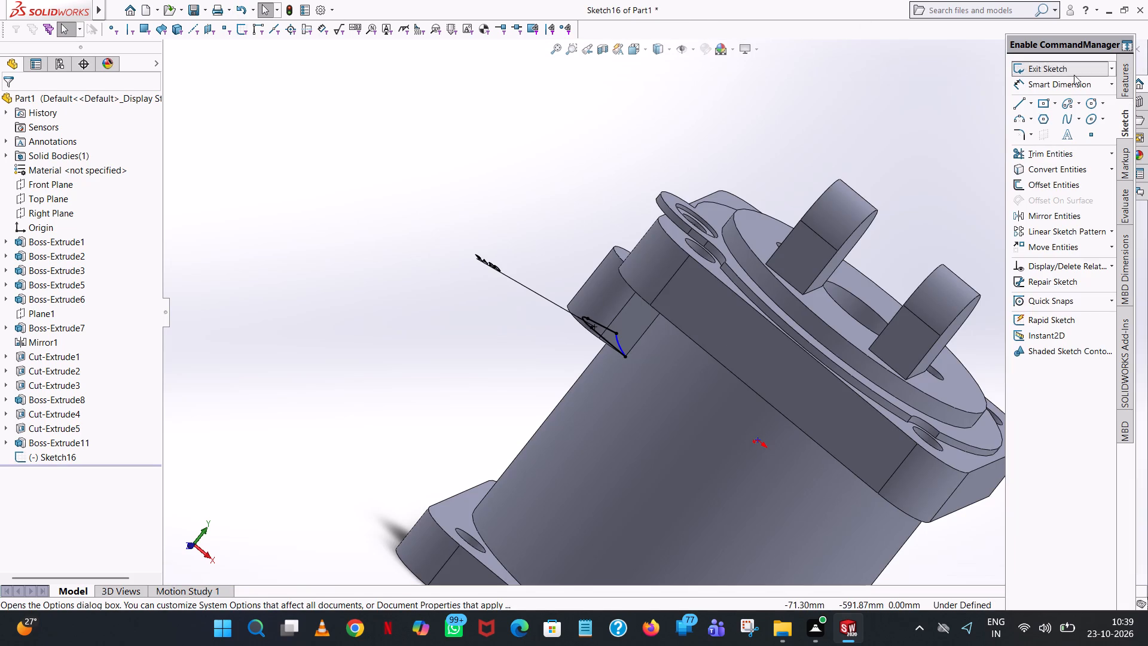
{"action": "left_click", "coordinate": [1120, 84]}
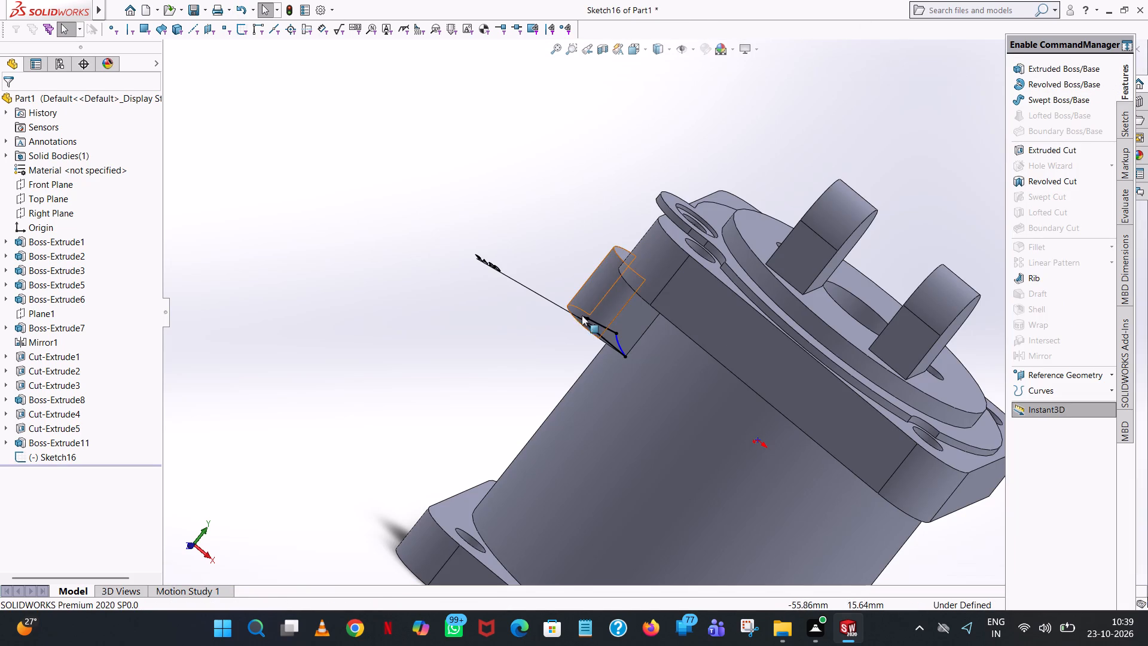
{"action": "left_click", "coordinate": [606, 337]}
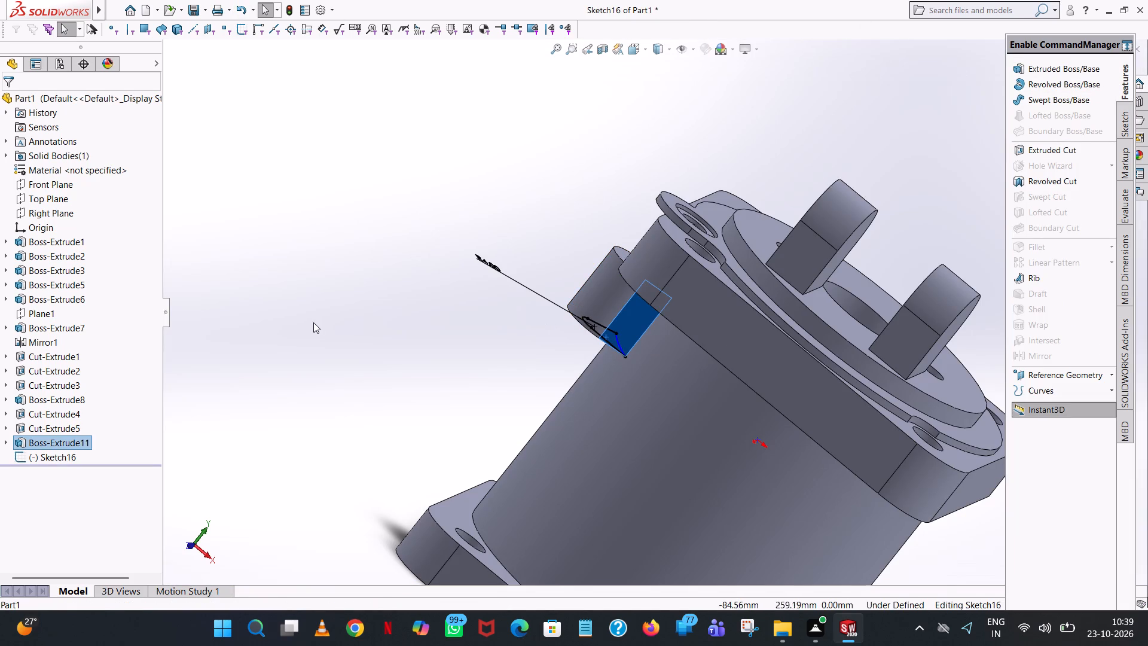
{"action": "left_click", "coordinate": [312, 322]}
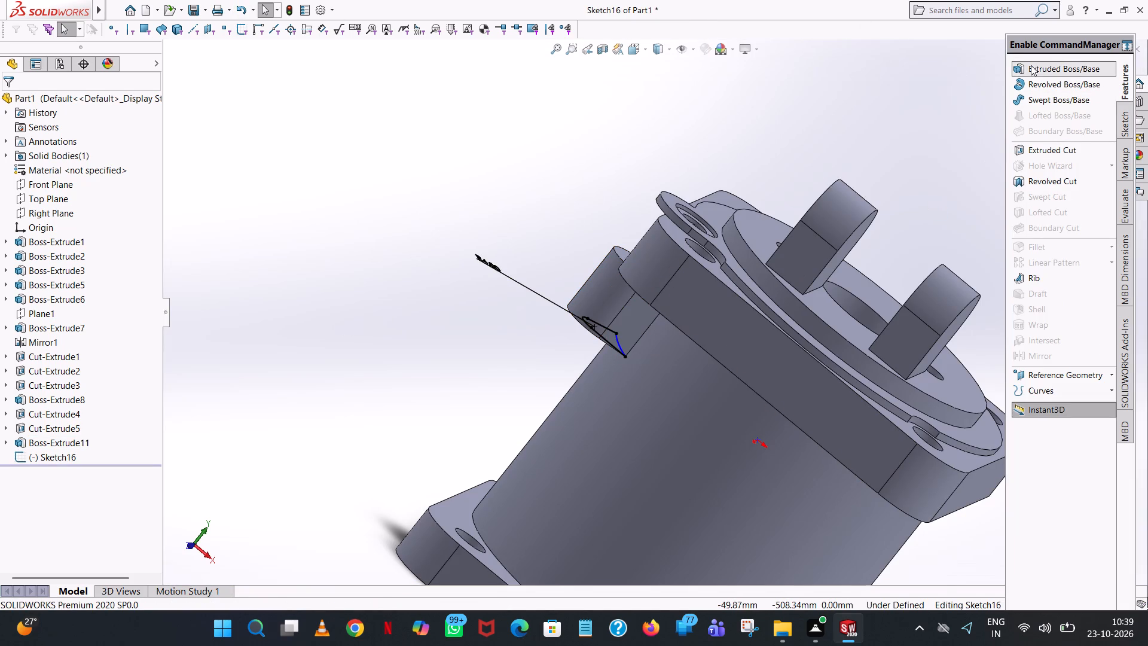
{"action": "left_click", "coordinate": [1031, 65]}
{"action": "middle_click_drag", "start_coordinate": [655, 291], "coordinate": [646, 300]}
{"action": "scroll", "coordinate": [646, 300], "scroll_direction": "up", "scroll_amount": 1}
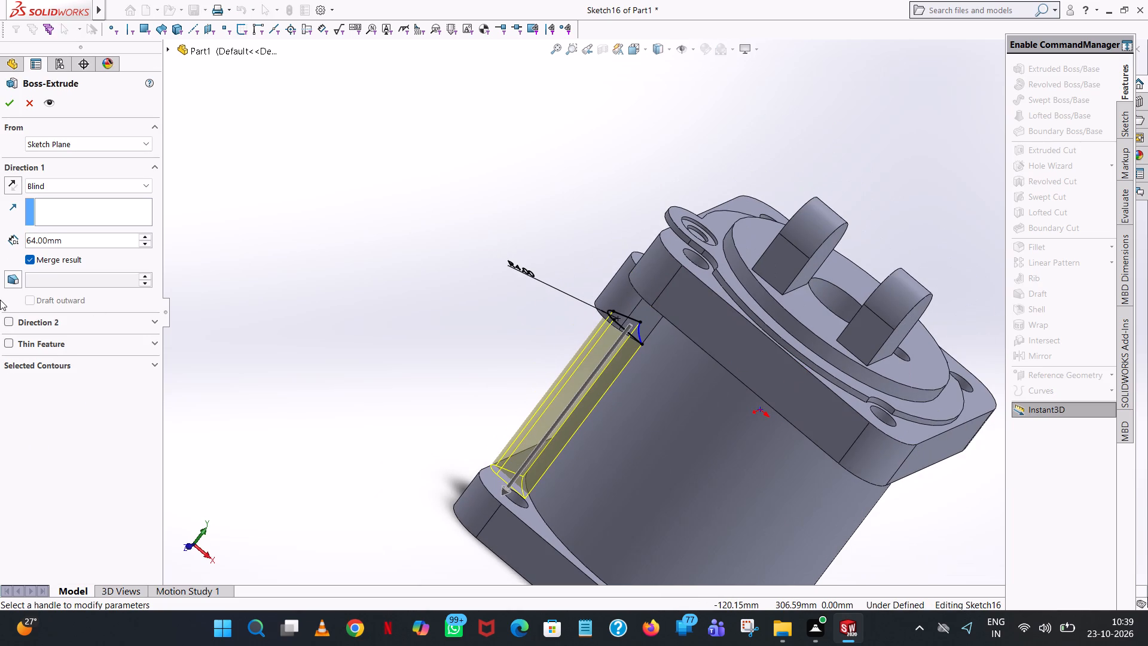
{"action": "left_click", "coordinate": [92, 234]}
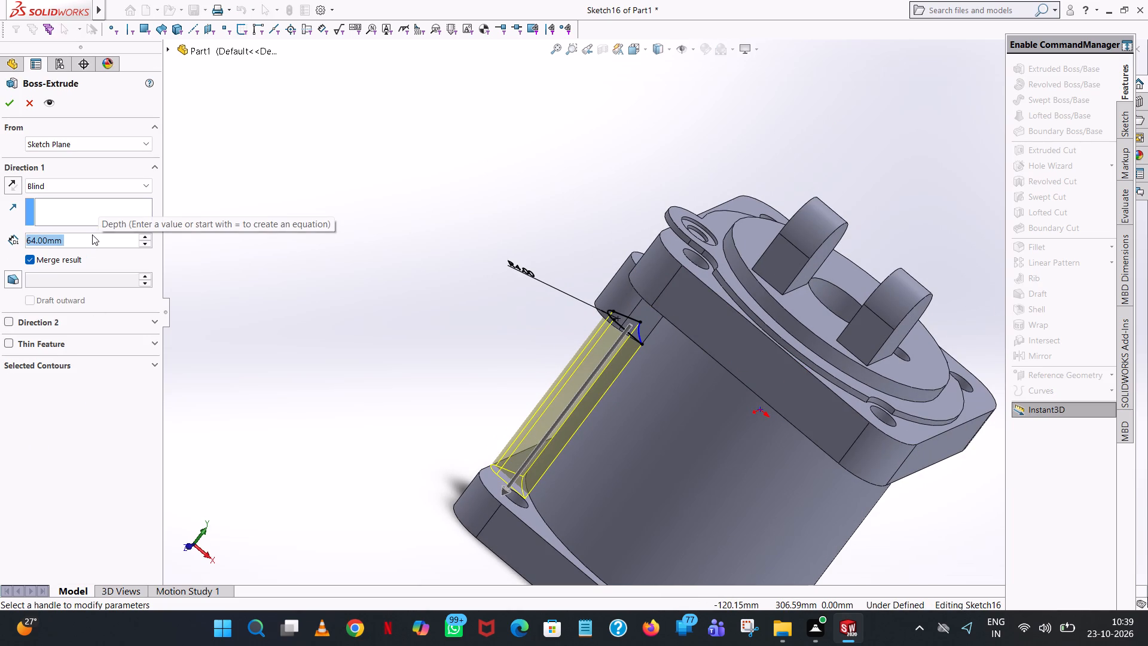
{"action": "type", "text": "62"}
{"action": "key", "text": "Return"}
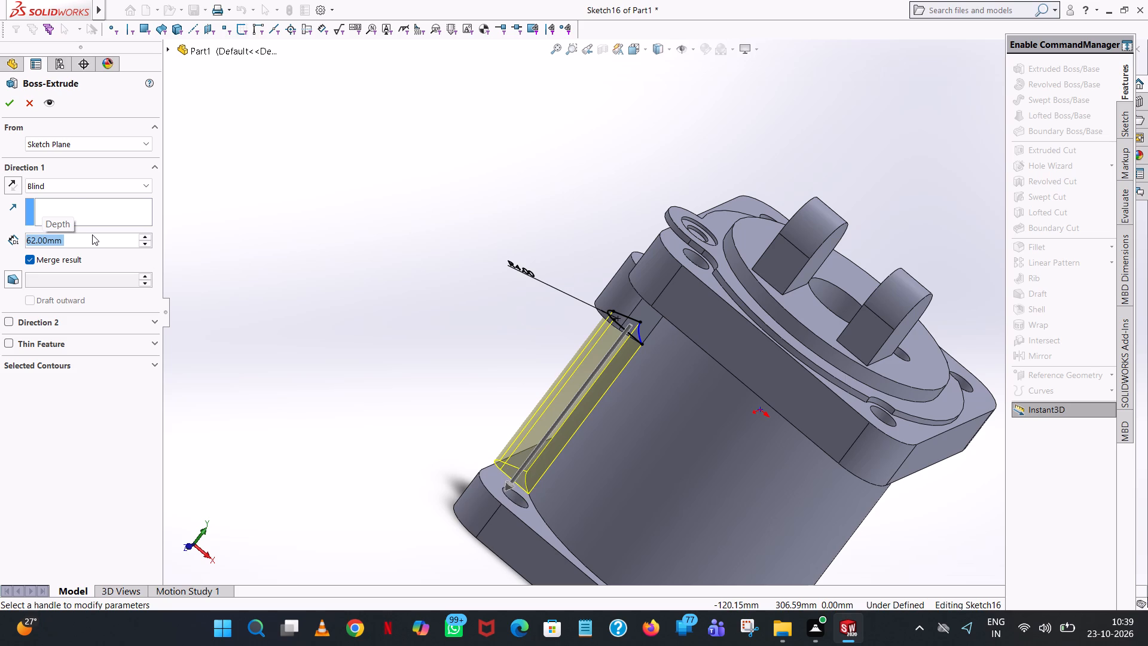
{"action": "left_click", "coordinate": [16, 108]}
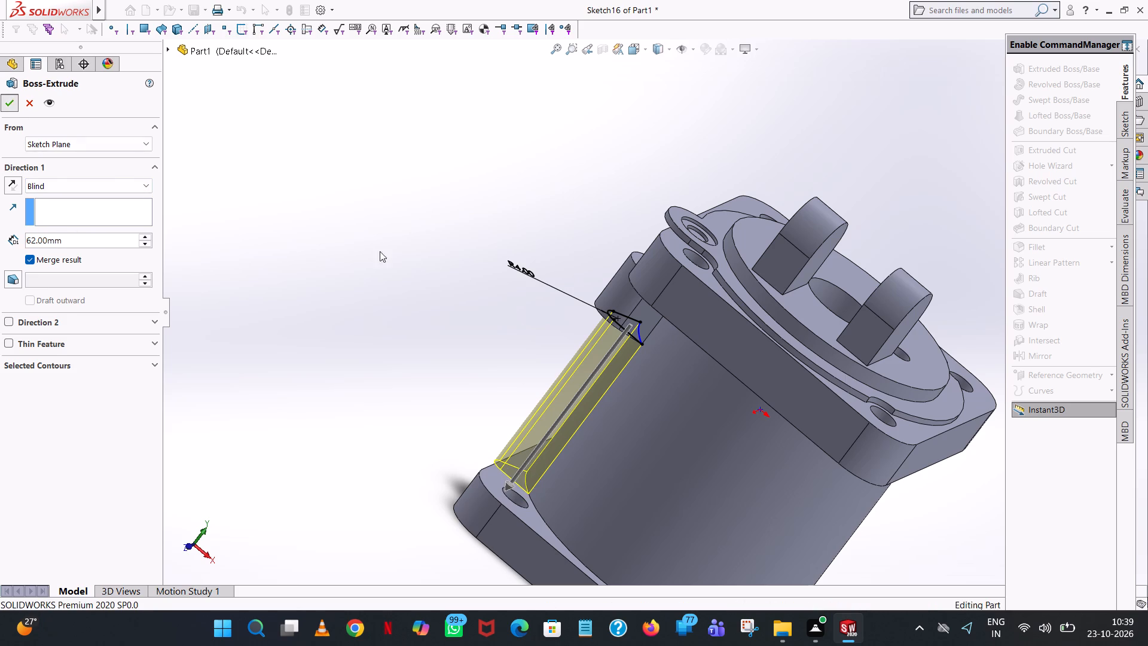
Examine the re-extruded rib along the cylinder and where it meets the far flange from several angles.
{"action": "left_click", "coordinate": [459, 340]}
{"action": "middle_click_drag", "start_coordinate": [463, 343], "coordinate": [559, 534]}
{"action": "scroll", "coordinate": [651, 498], "scroll_direction": "up", "scroll_amount": 1}
{"action": "middle_click_drag", "start_coordinate": [651, 498], "coordinate": [564, 252]}
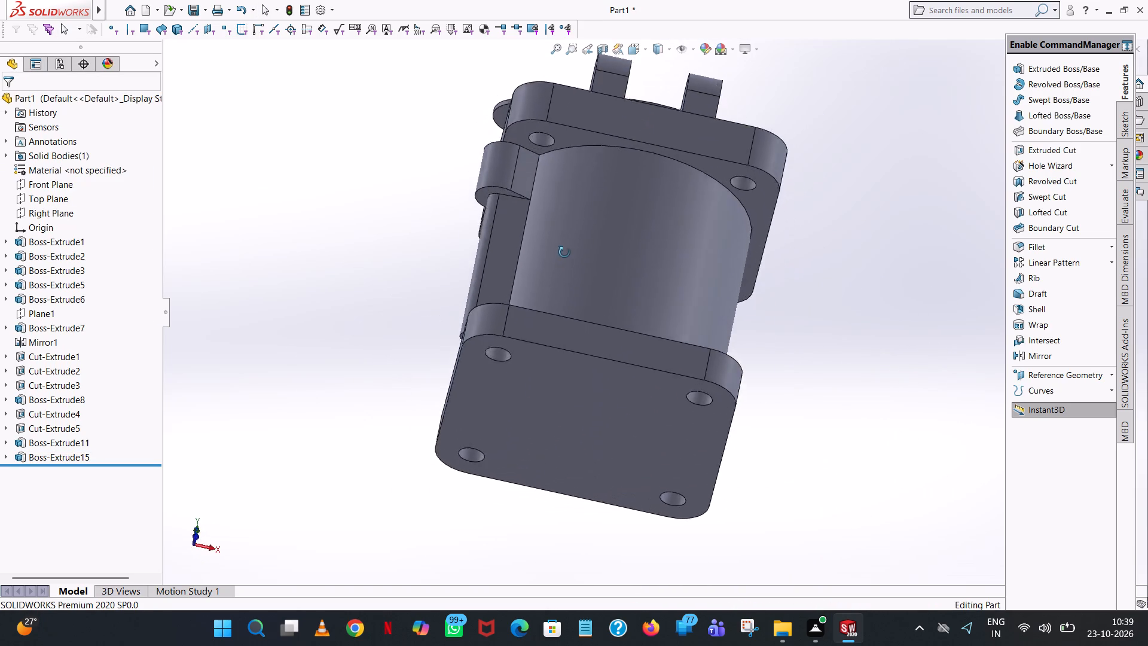
{"action": "middle_click_drag", "start_coordinate": [564, 252], "coordinate": [718, 284]}
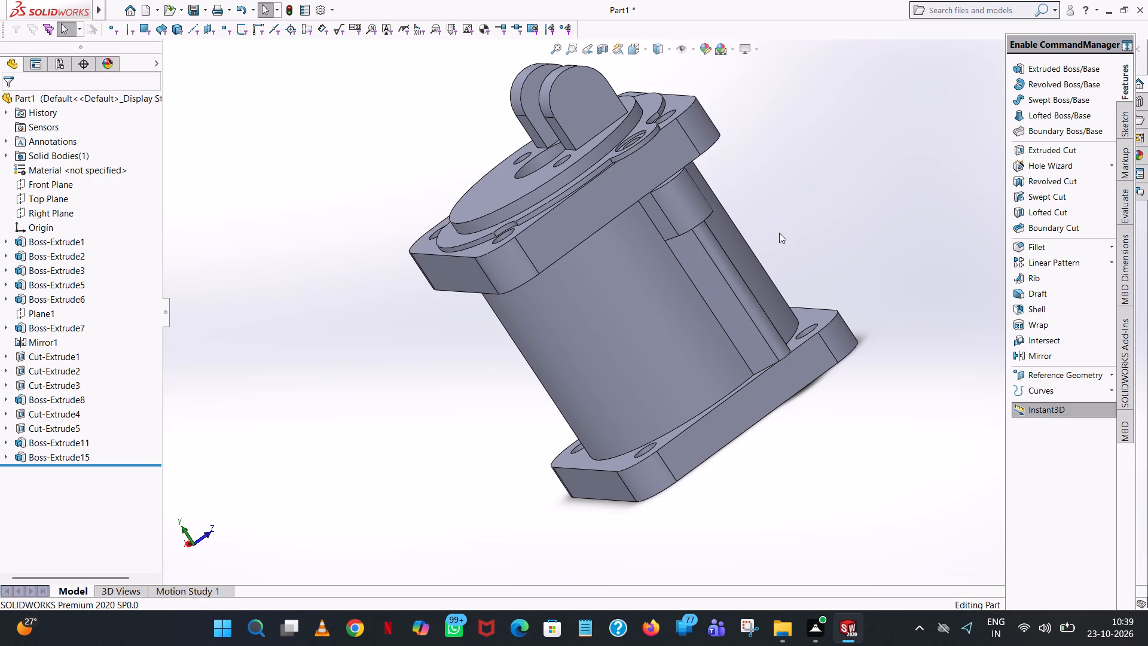
{"action": "middle_click_drag", "start_coordinate": [779, 233], "coordinate": [633, 343]}
{"action": "scroll", "coordinate": [617, 329], "scroll_direction": "down", "scroll_amount": 4}
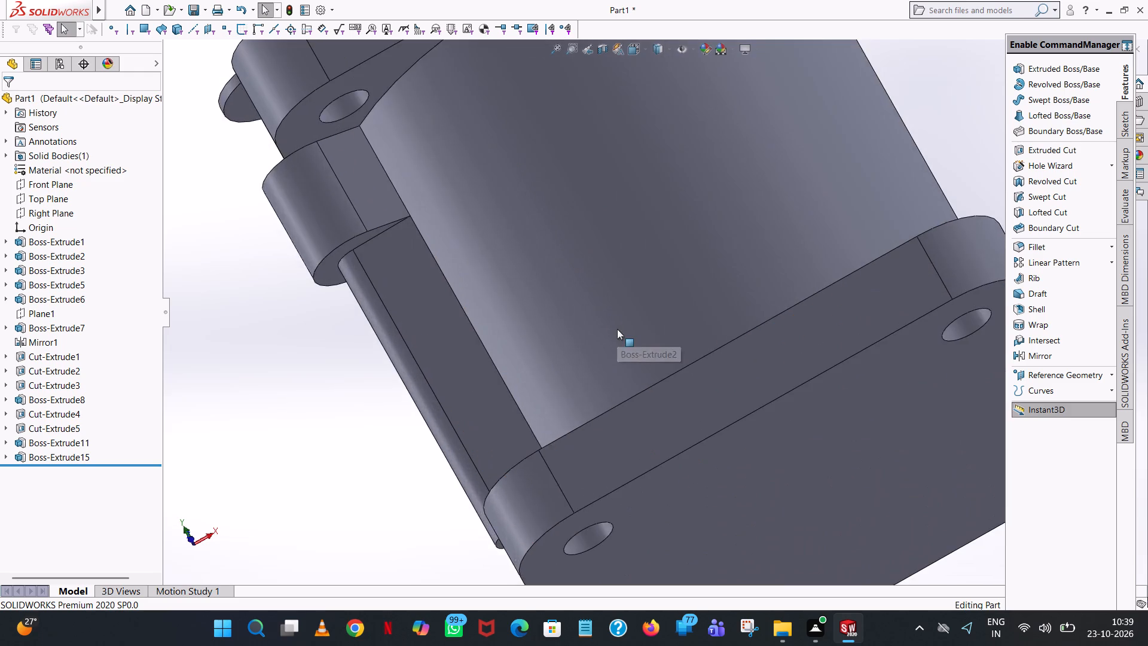
{"action": "middle_click_drag", "start_coordinate": [617, 329], "coordinate": [630, 473]}
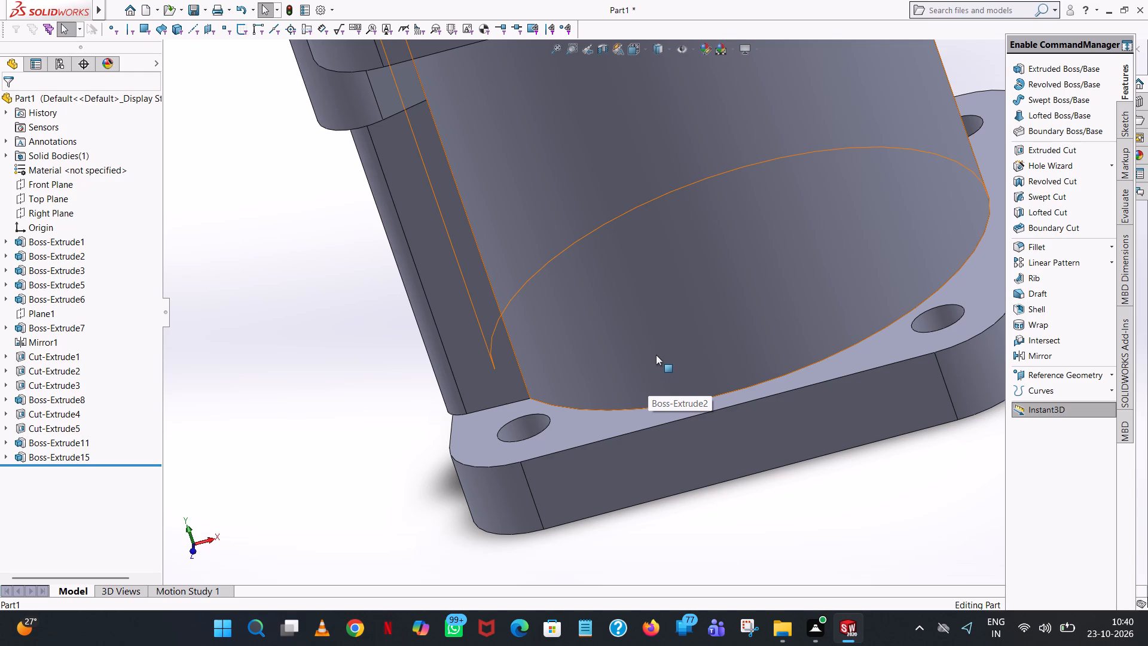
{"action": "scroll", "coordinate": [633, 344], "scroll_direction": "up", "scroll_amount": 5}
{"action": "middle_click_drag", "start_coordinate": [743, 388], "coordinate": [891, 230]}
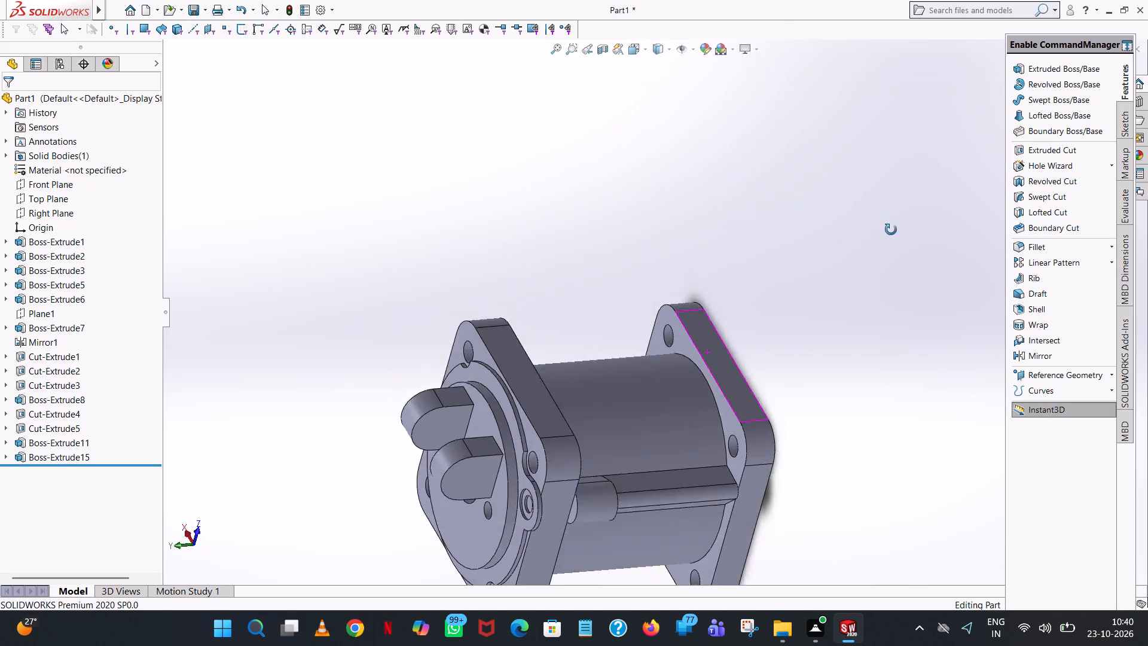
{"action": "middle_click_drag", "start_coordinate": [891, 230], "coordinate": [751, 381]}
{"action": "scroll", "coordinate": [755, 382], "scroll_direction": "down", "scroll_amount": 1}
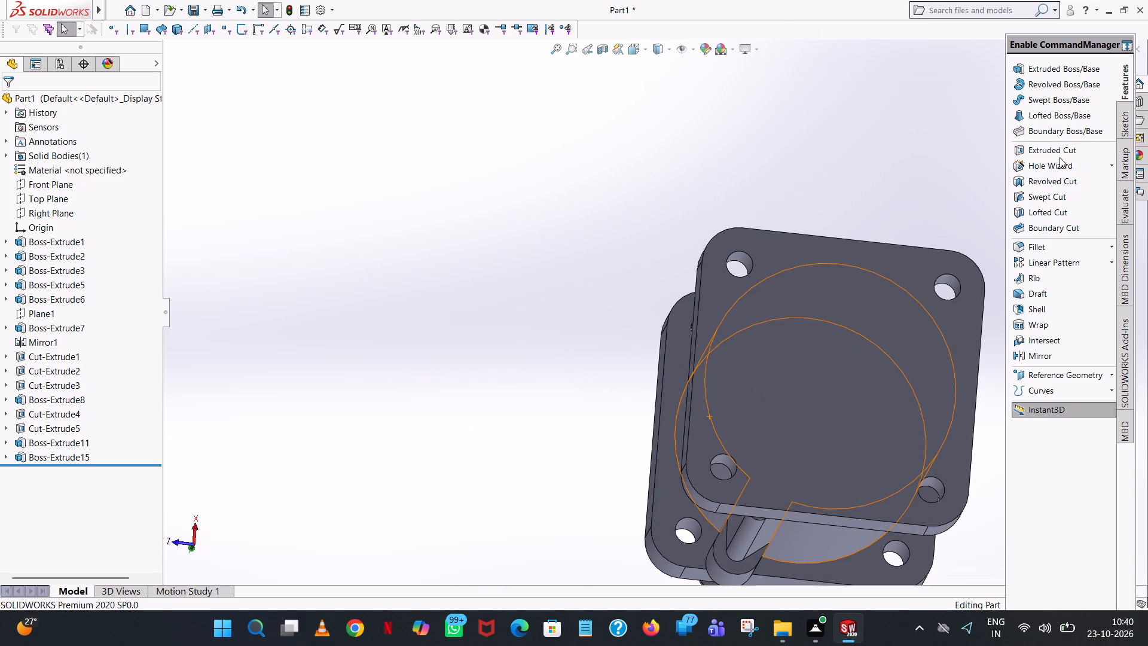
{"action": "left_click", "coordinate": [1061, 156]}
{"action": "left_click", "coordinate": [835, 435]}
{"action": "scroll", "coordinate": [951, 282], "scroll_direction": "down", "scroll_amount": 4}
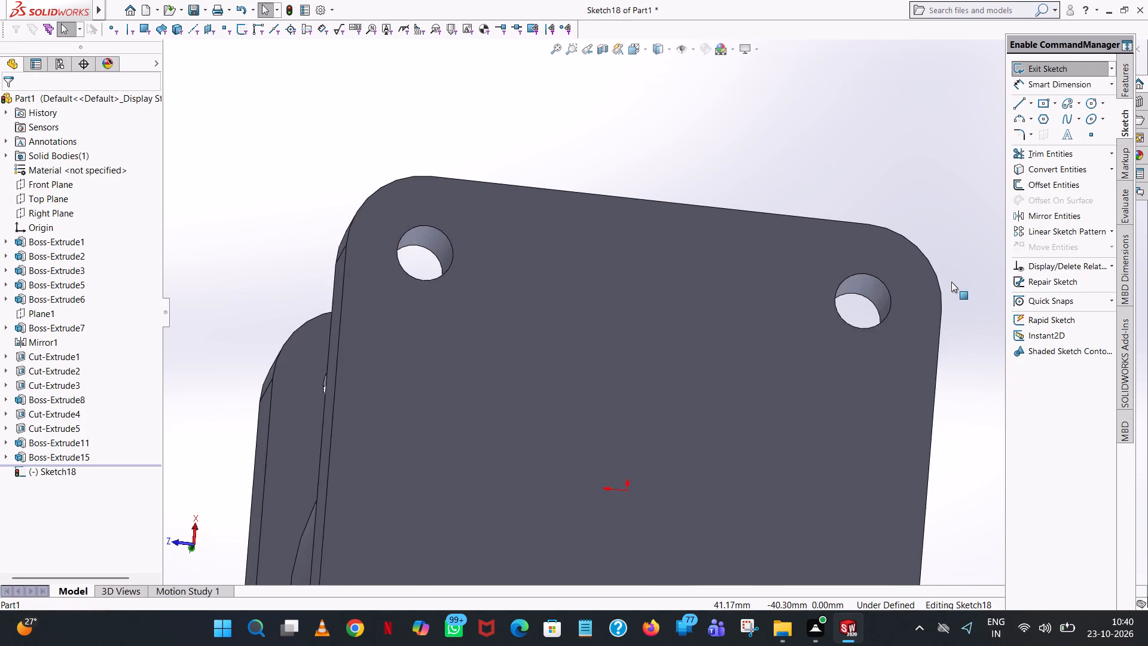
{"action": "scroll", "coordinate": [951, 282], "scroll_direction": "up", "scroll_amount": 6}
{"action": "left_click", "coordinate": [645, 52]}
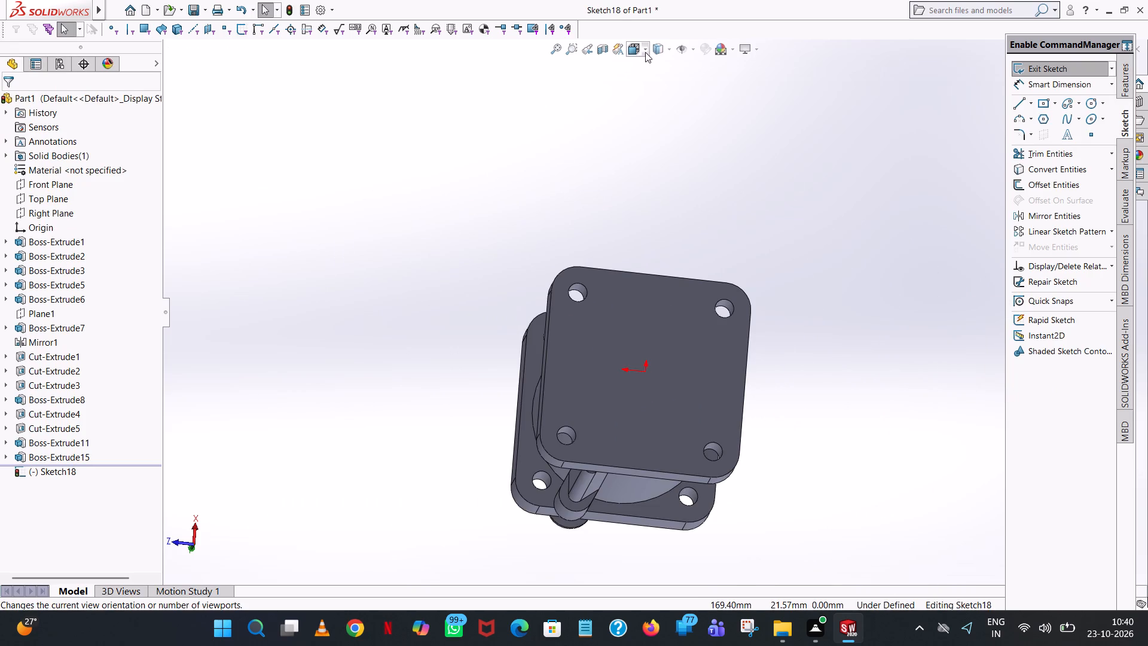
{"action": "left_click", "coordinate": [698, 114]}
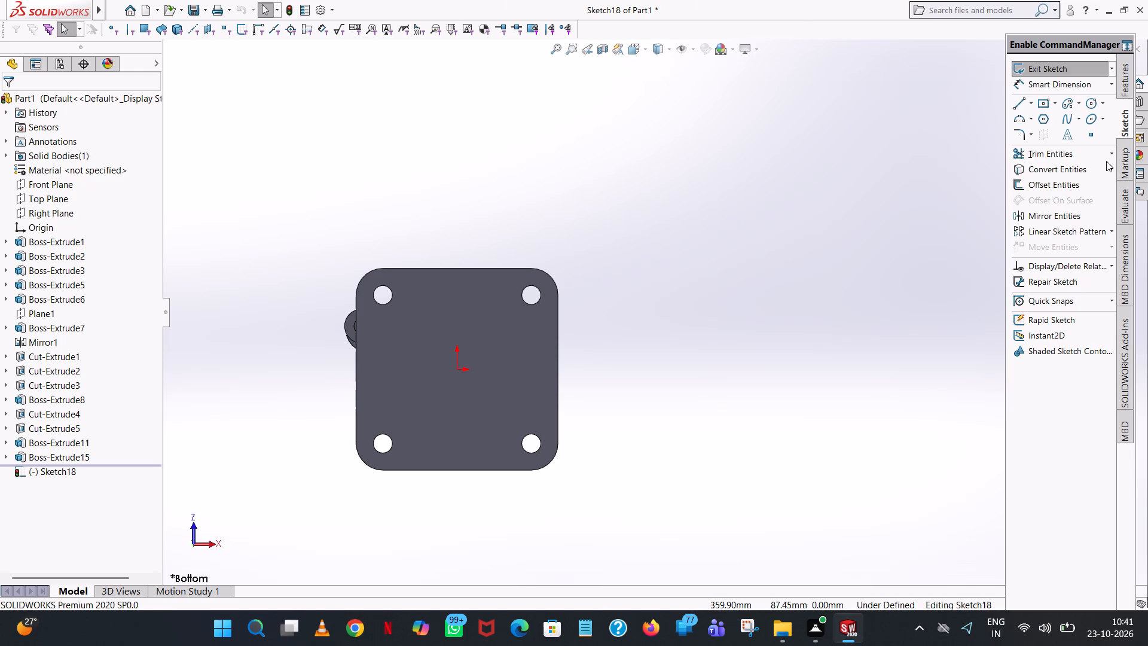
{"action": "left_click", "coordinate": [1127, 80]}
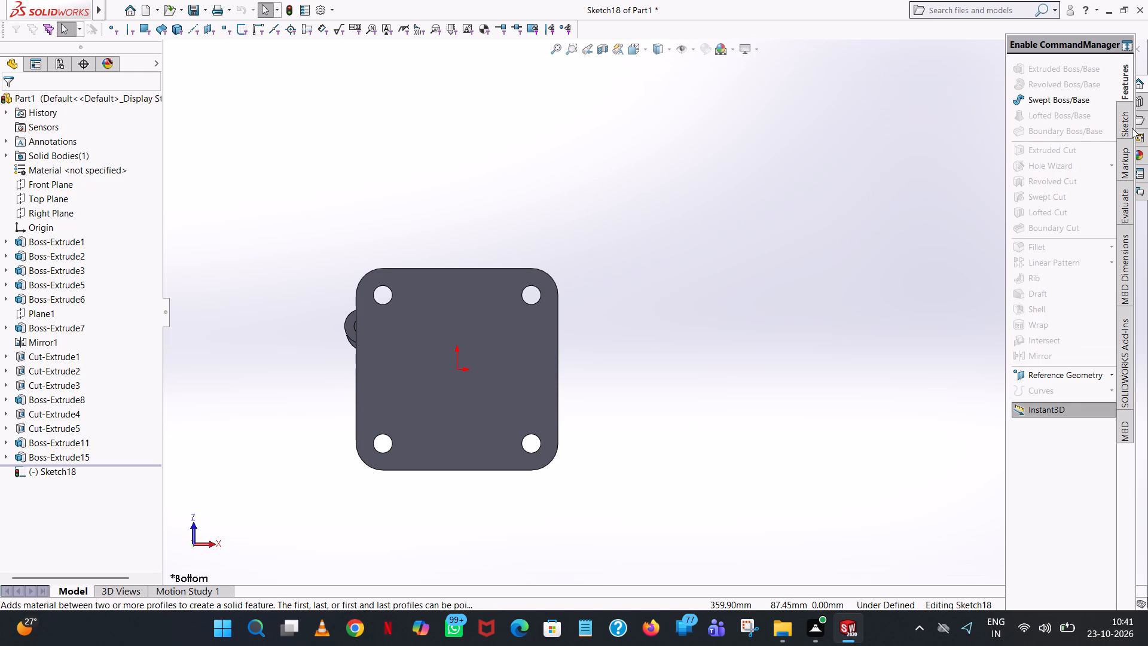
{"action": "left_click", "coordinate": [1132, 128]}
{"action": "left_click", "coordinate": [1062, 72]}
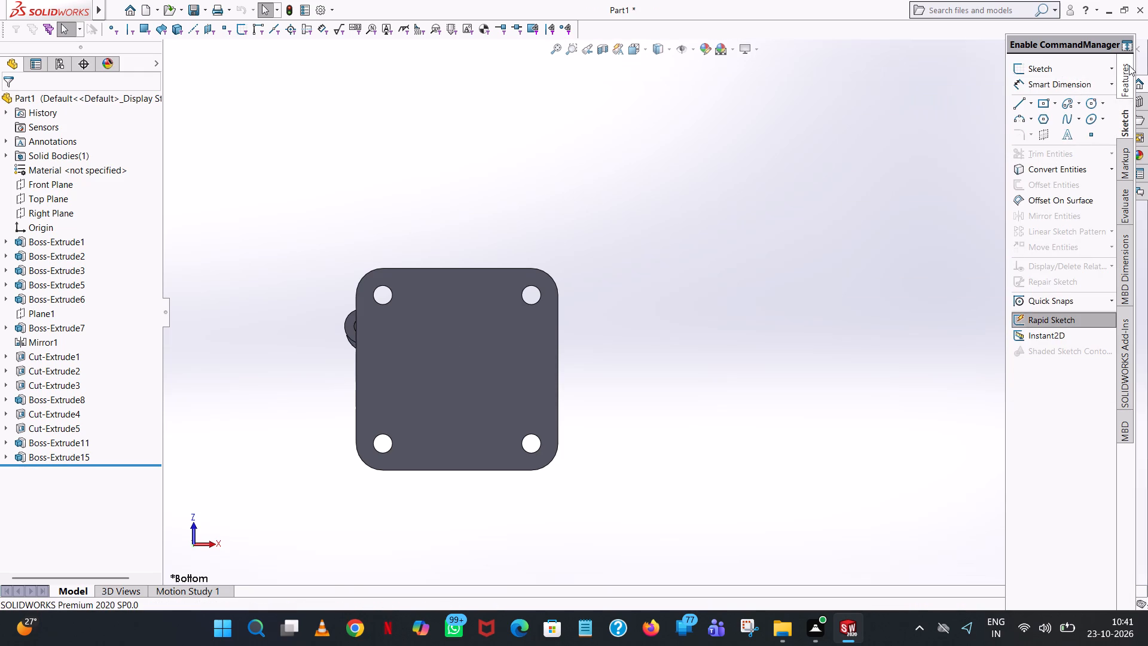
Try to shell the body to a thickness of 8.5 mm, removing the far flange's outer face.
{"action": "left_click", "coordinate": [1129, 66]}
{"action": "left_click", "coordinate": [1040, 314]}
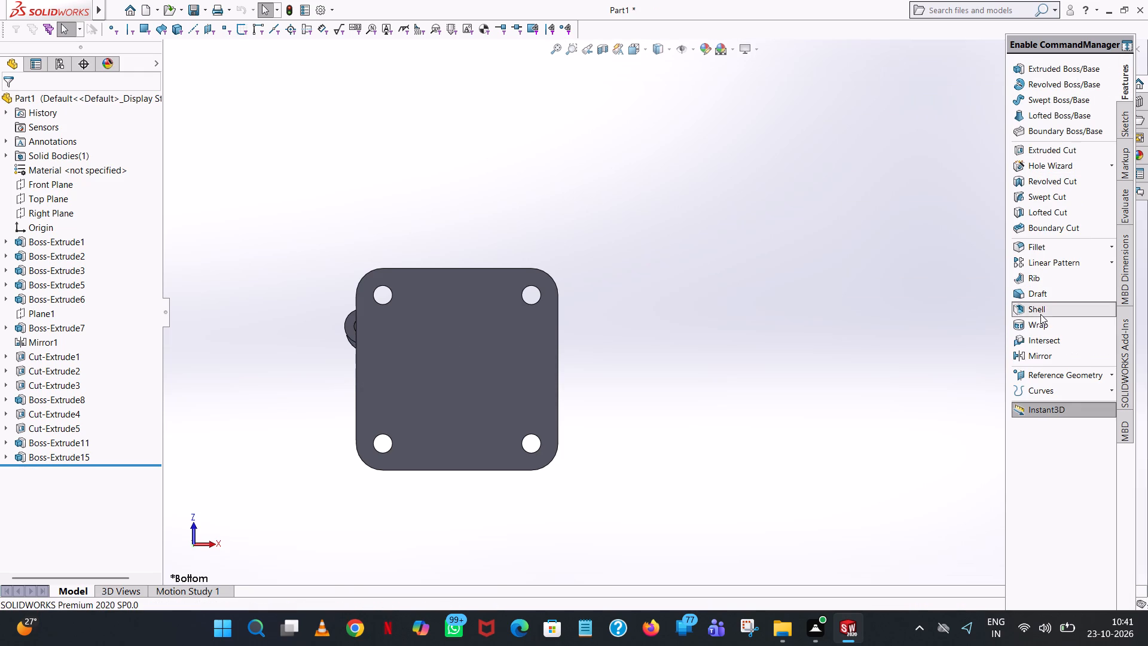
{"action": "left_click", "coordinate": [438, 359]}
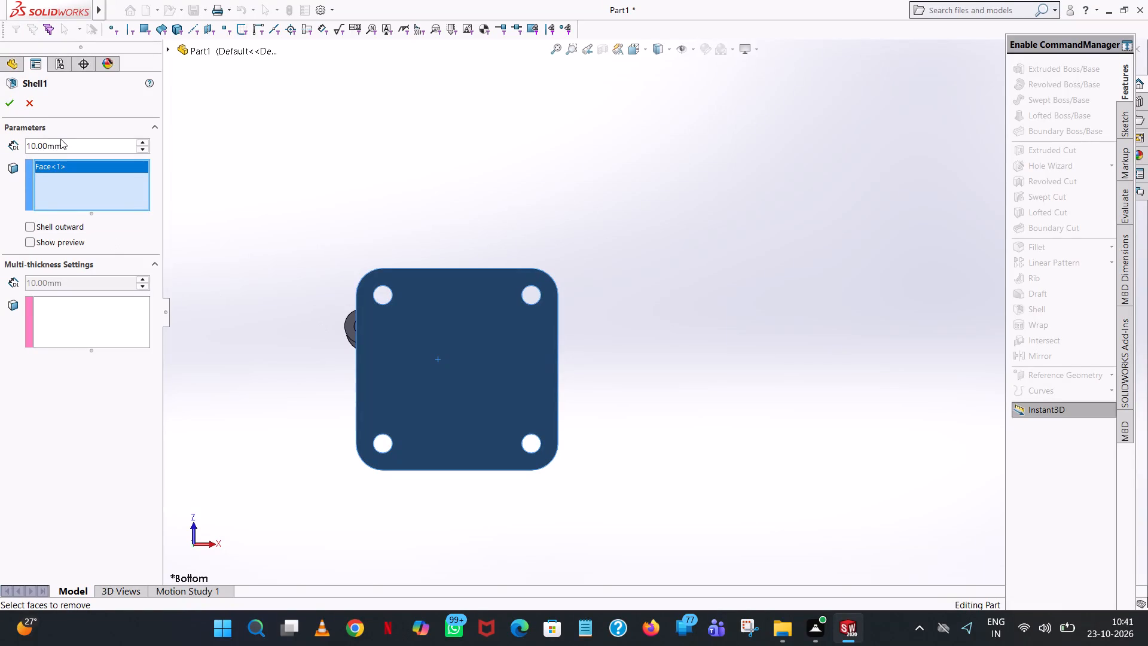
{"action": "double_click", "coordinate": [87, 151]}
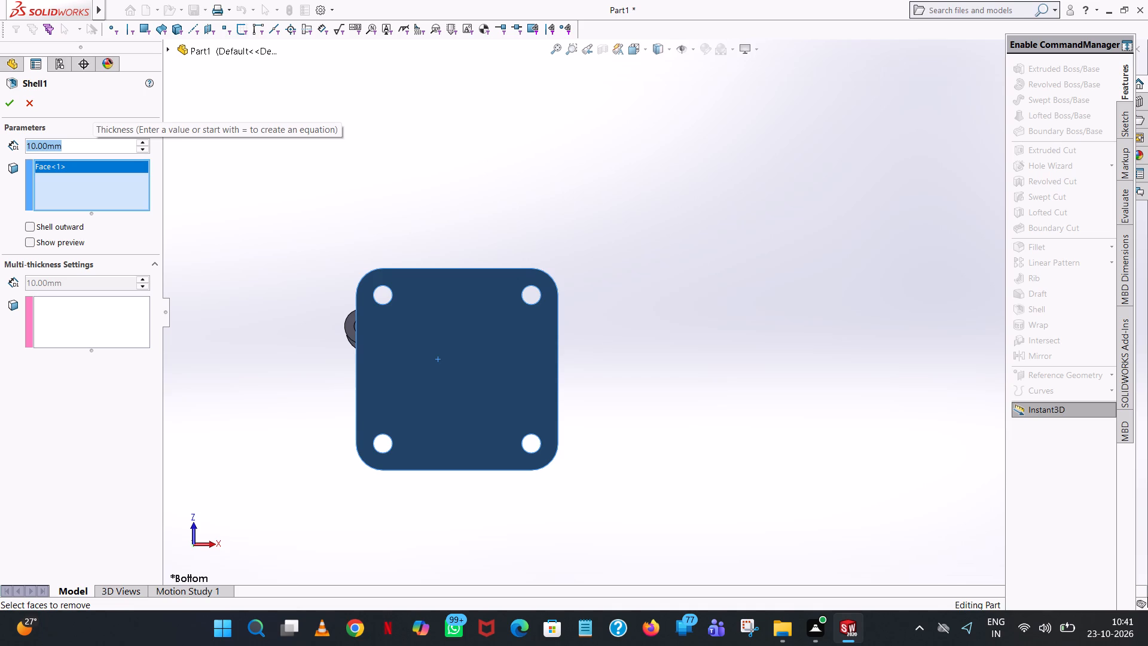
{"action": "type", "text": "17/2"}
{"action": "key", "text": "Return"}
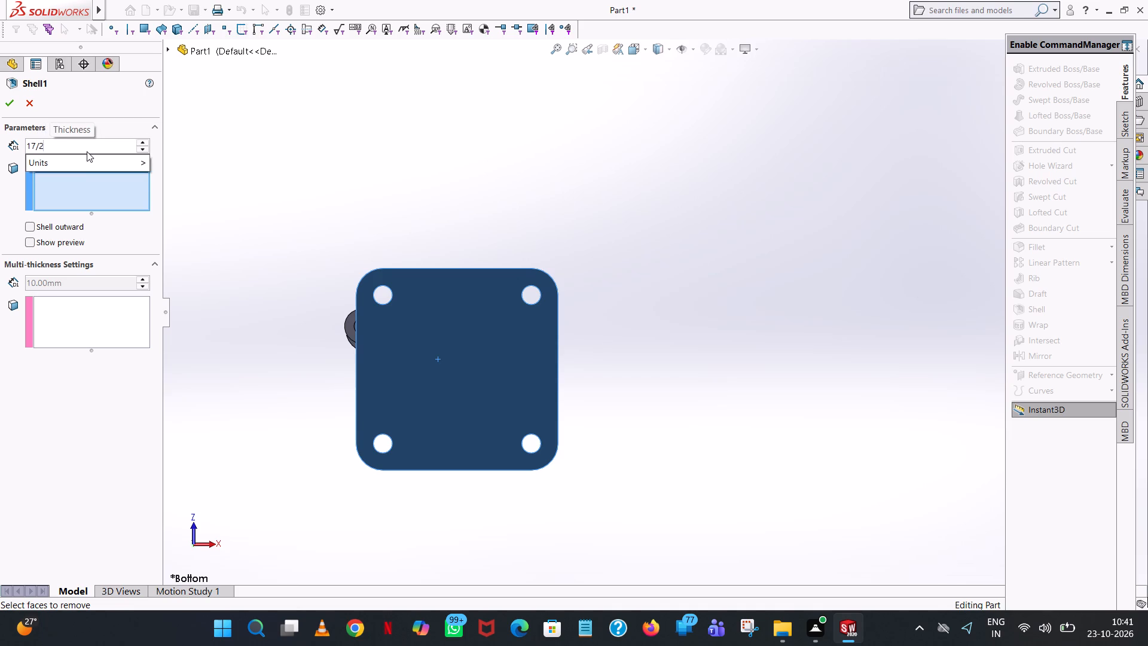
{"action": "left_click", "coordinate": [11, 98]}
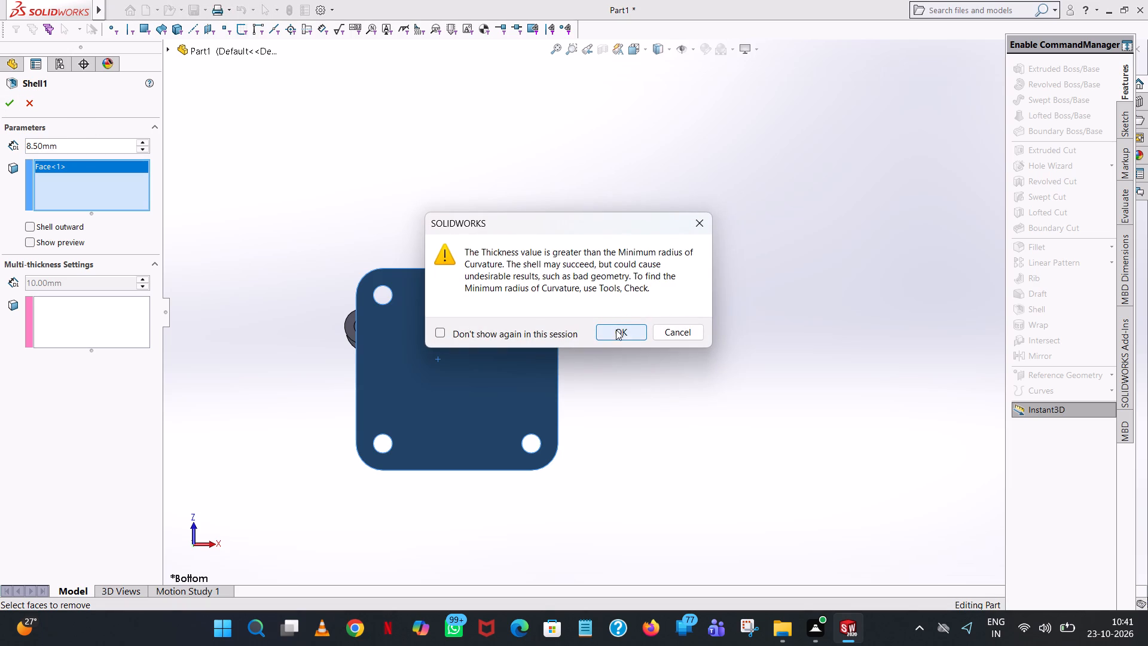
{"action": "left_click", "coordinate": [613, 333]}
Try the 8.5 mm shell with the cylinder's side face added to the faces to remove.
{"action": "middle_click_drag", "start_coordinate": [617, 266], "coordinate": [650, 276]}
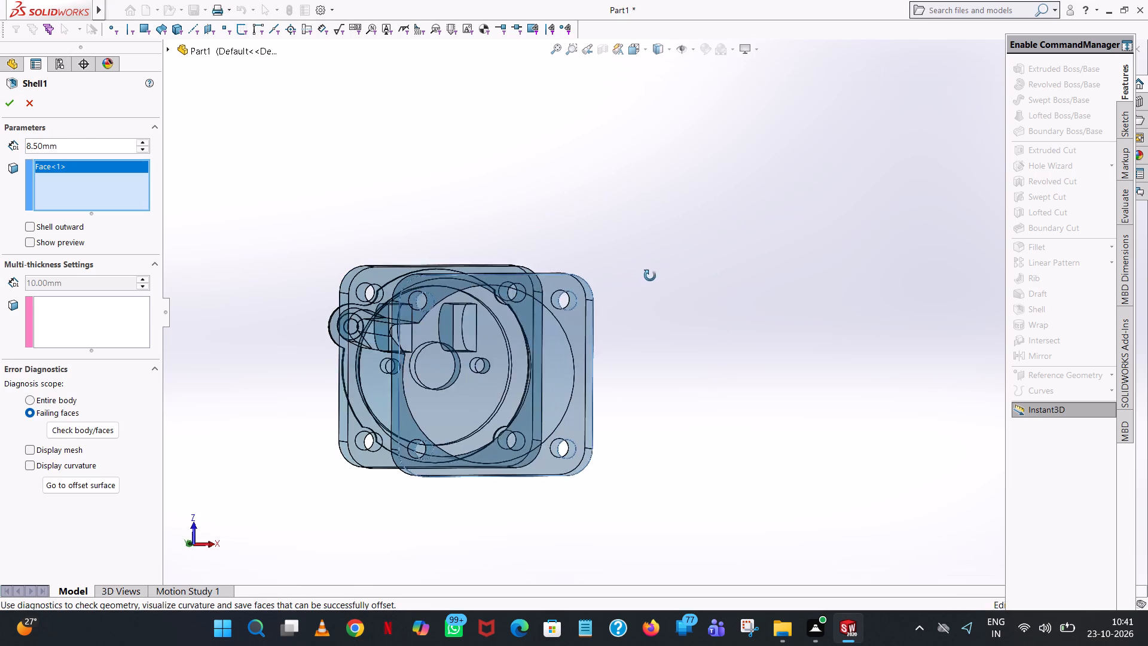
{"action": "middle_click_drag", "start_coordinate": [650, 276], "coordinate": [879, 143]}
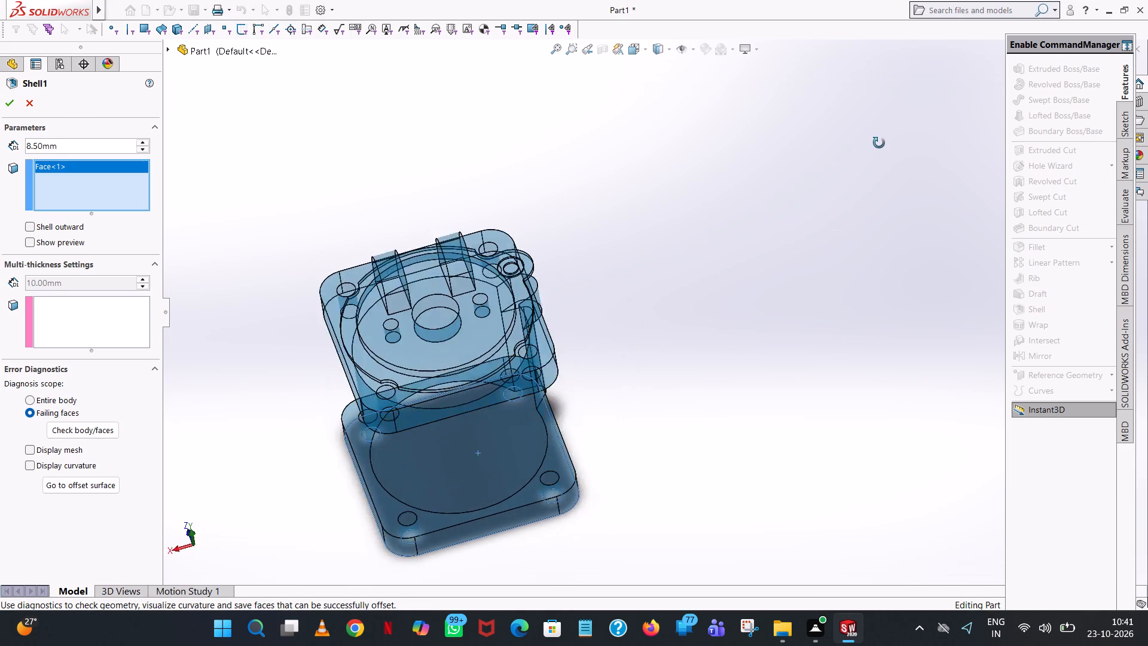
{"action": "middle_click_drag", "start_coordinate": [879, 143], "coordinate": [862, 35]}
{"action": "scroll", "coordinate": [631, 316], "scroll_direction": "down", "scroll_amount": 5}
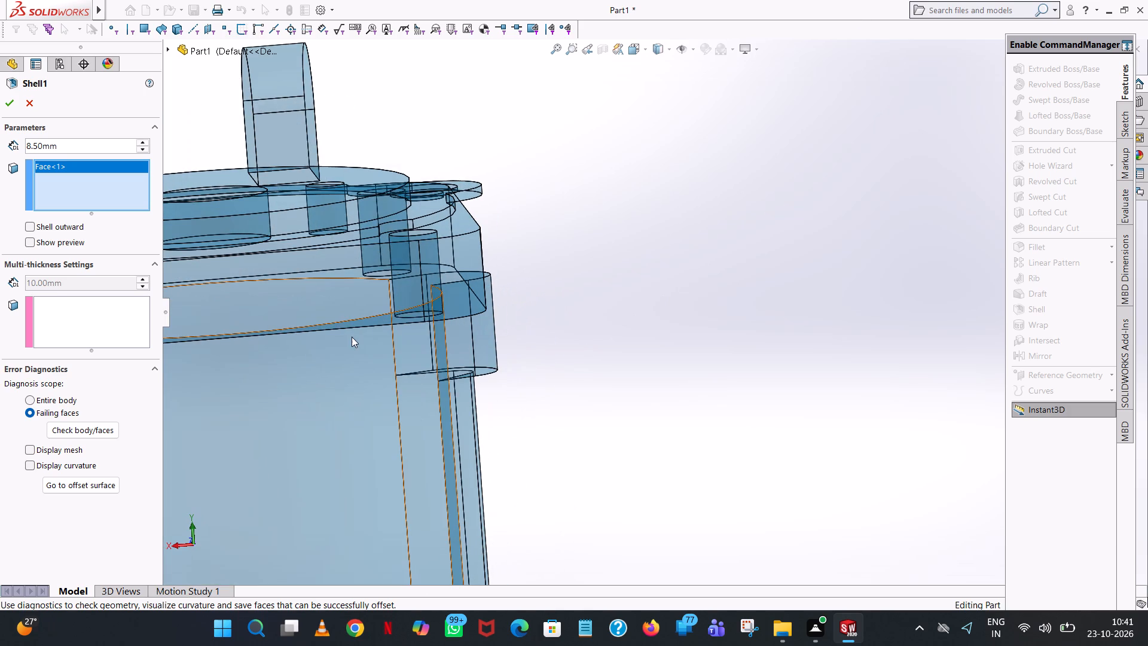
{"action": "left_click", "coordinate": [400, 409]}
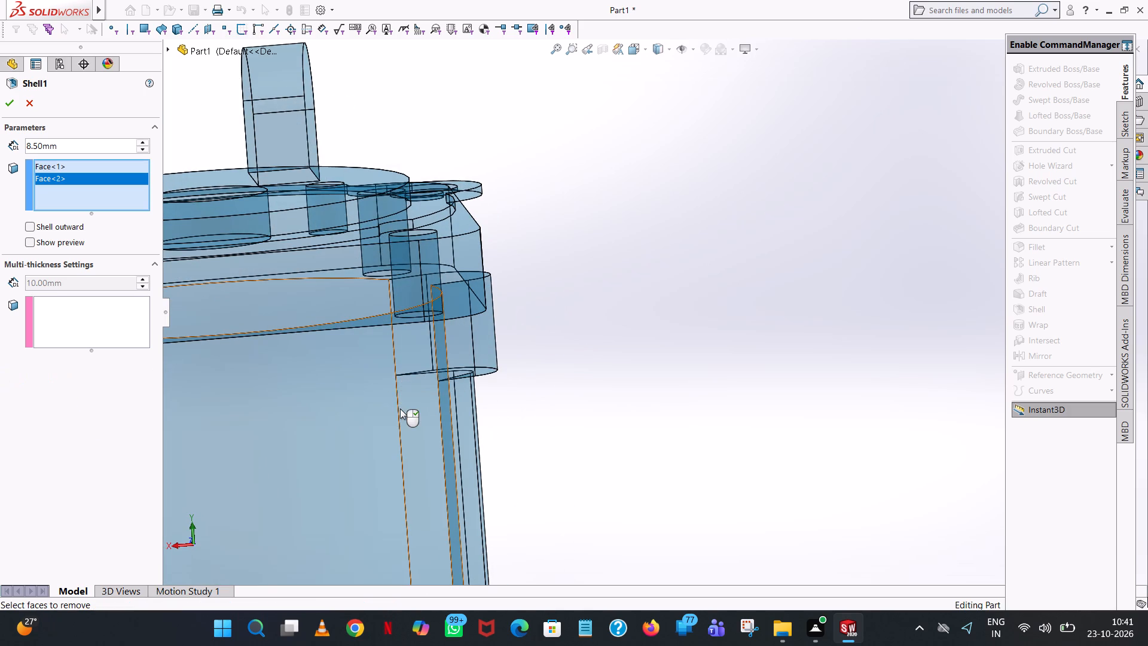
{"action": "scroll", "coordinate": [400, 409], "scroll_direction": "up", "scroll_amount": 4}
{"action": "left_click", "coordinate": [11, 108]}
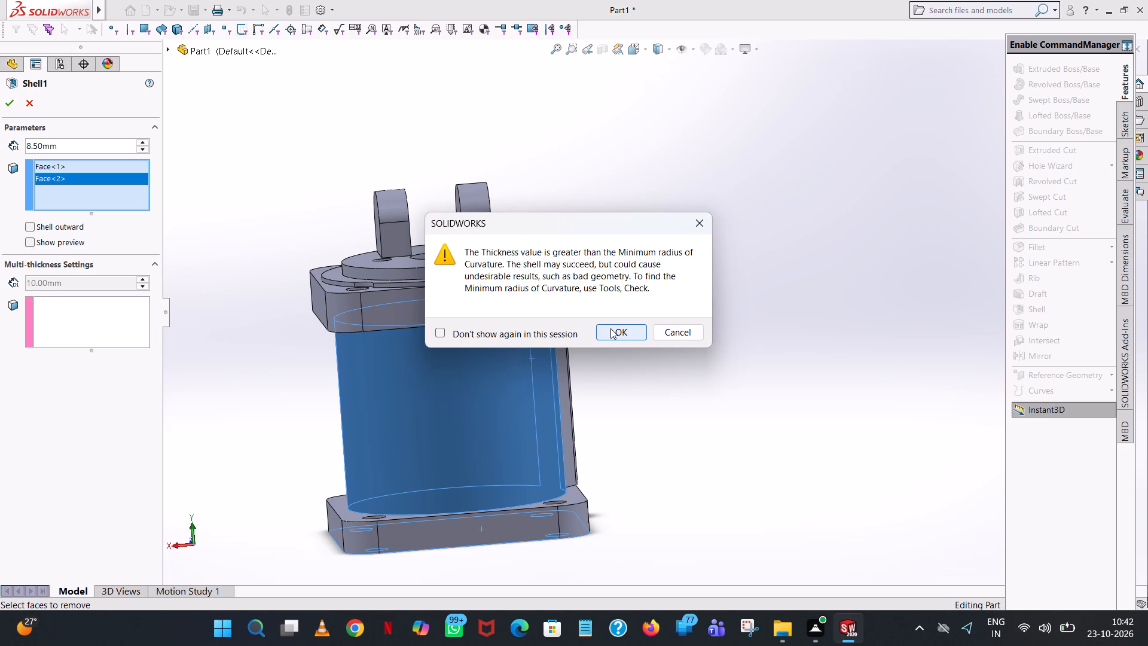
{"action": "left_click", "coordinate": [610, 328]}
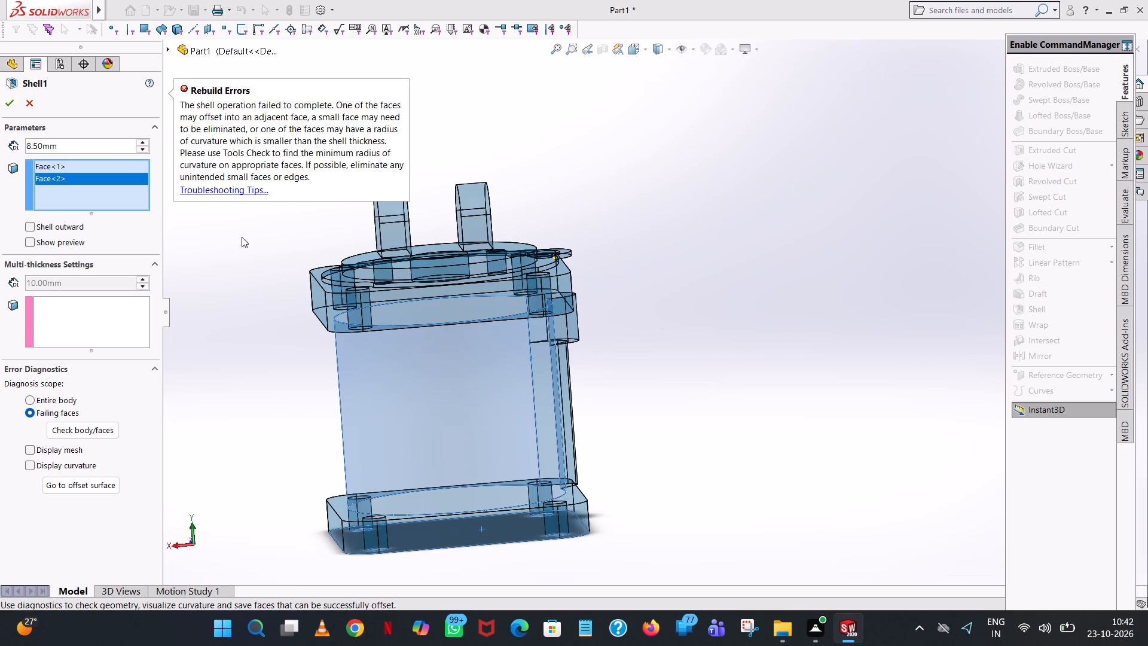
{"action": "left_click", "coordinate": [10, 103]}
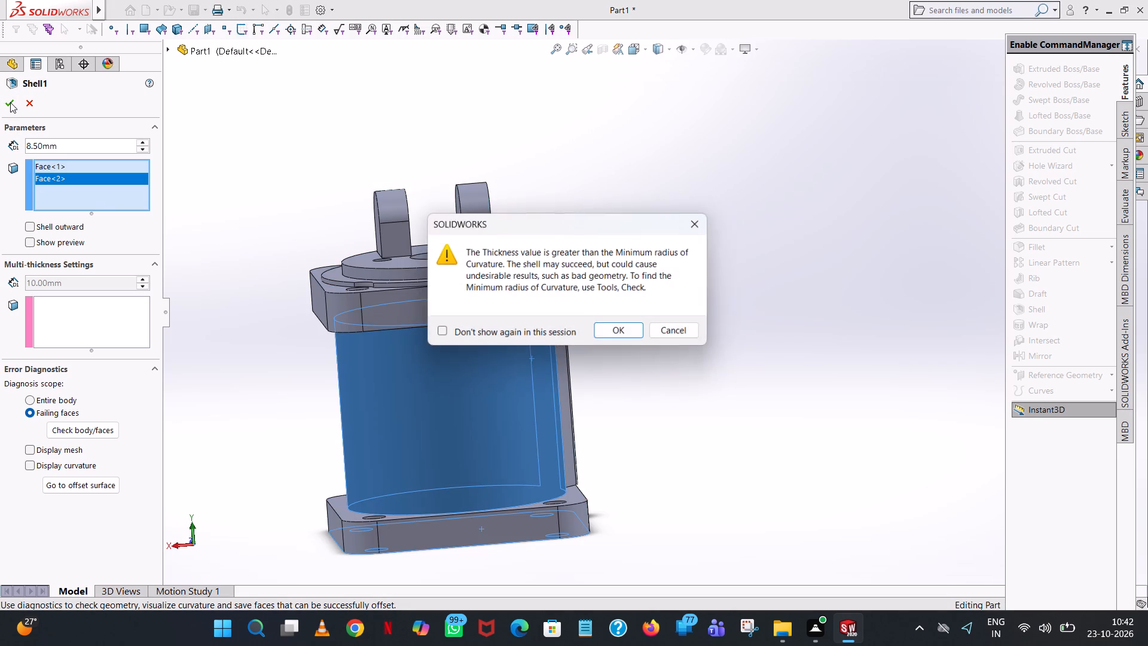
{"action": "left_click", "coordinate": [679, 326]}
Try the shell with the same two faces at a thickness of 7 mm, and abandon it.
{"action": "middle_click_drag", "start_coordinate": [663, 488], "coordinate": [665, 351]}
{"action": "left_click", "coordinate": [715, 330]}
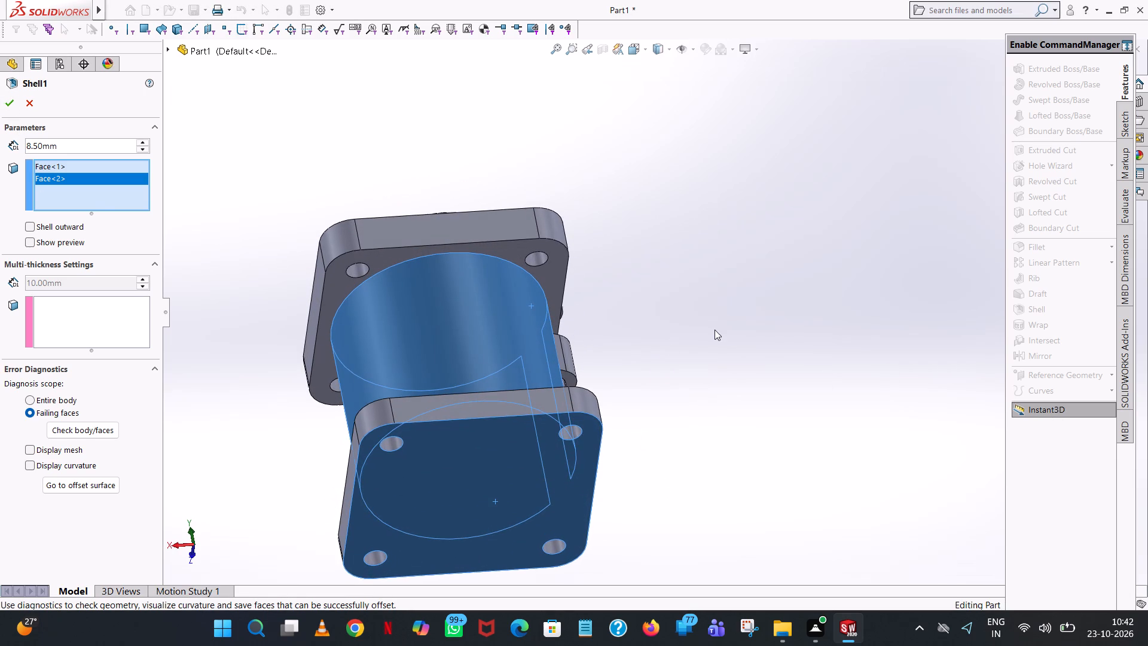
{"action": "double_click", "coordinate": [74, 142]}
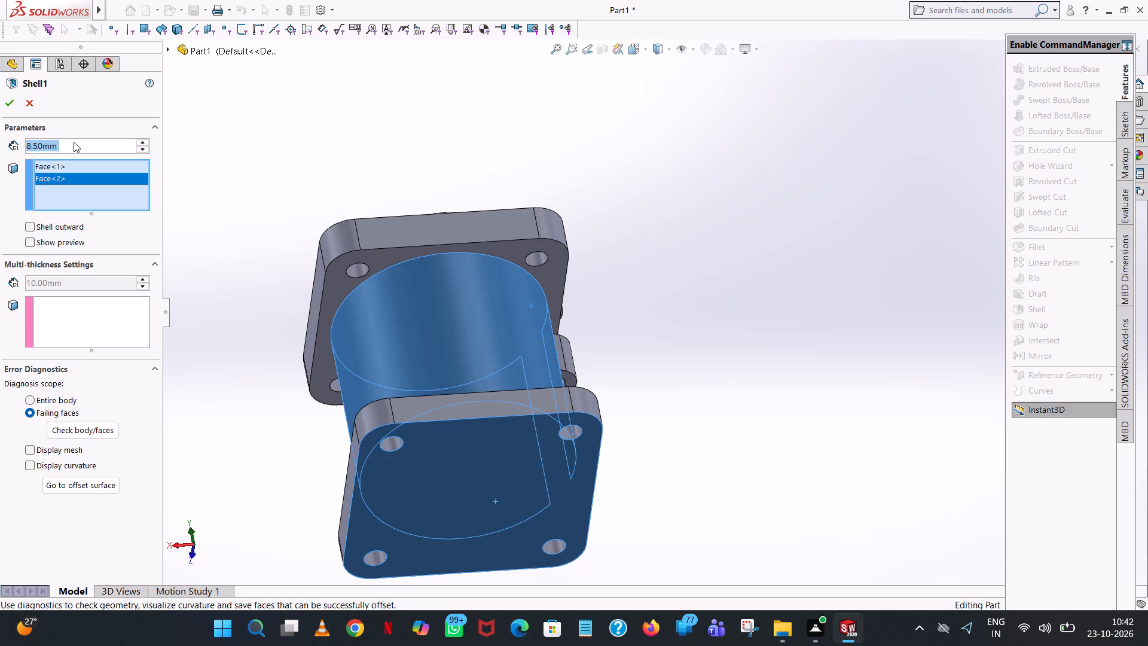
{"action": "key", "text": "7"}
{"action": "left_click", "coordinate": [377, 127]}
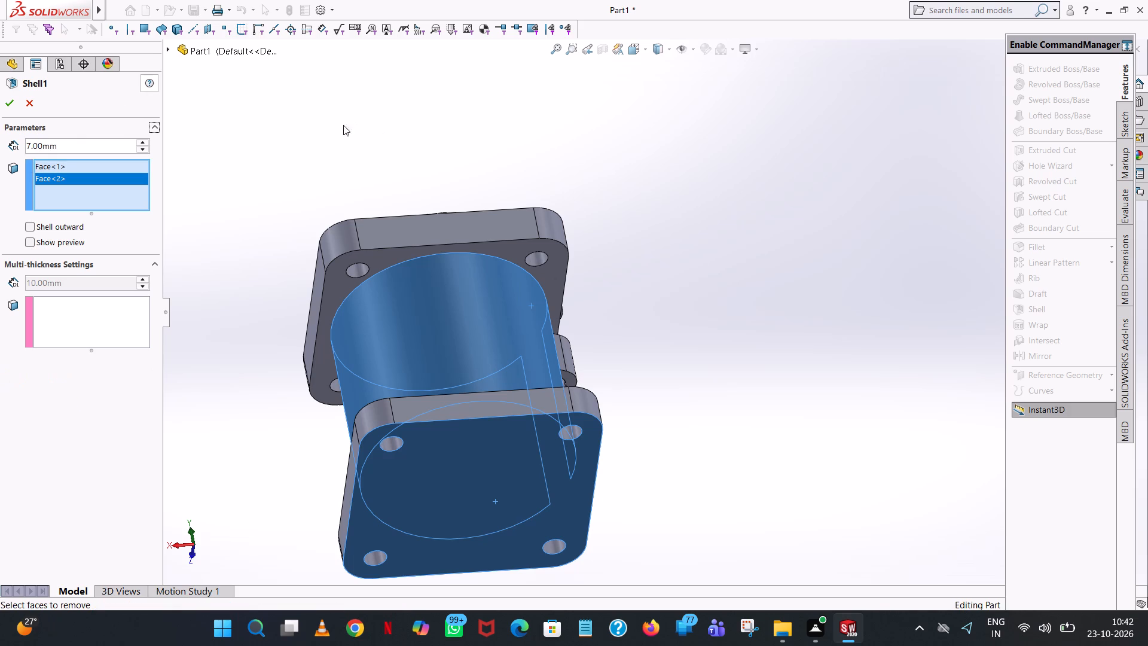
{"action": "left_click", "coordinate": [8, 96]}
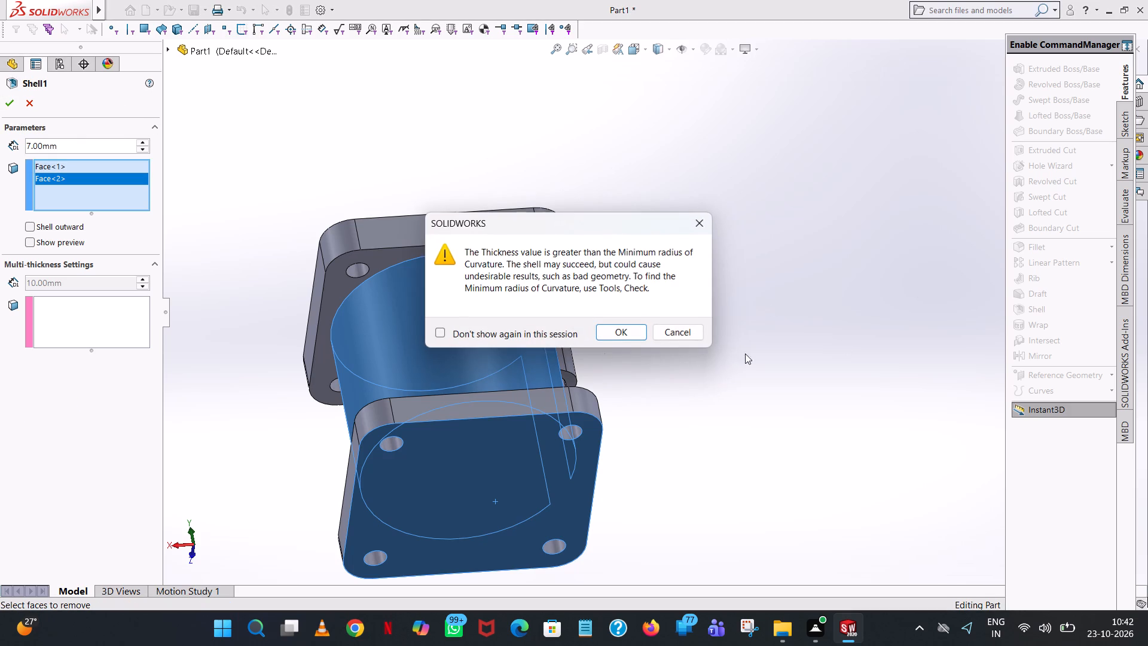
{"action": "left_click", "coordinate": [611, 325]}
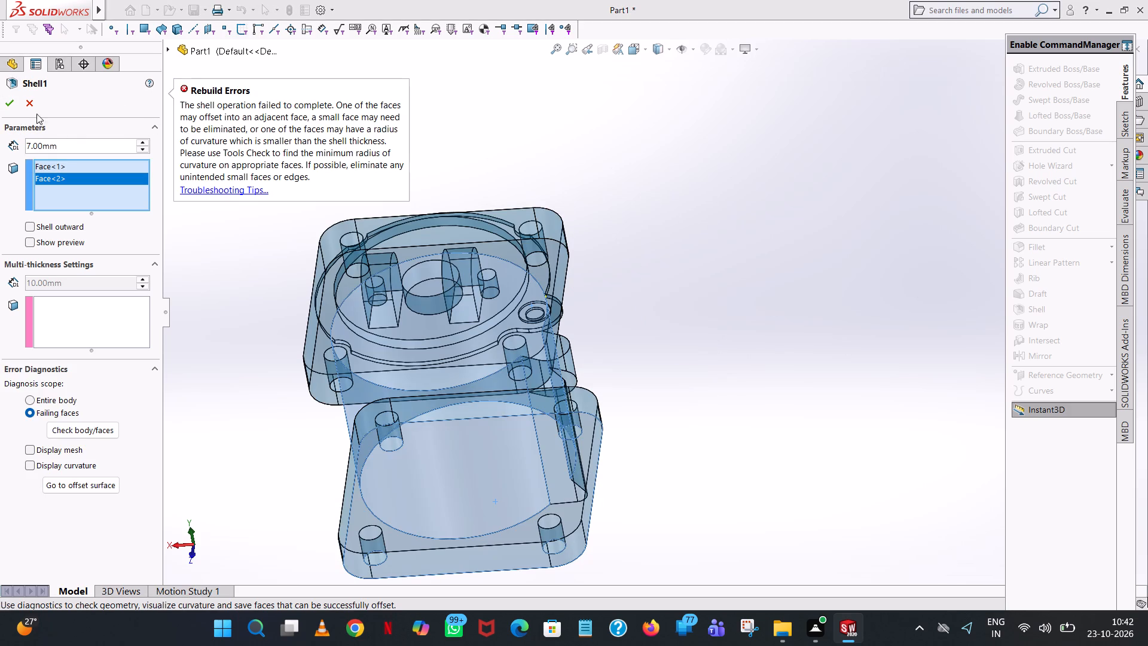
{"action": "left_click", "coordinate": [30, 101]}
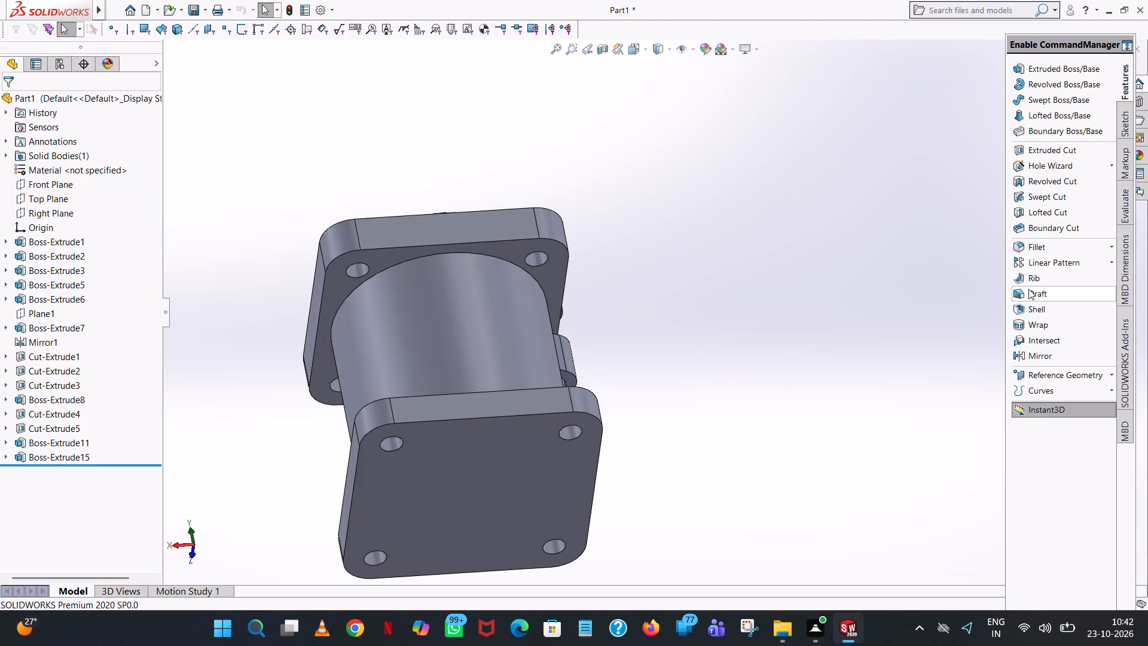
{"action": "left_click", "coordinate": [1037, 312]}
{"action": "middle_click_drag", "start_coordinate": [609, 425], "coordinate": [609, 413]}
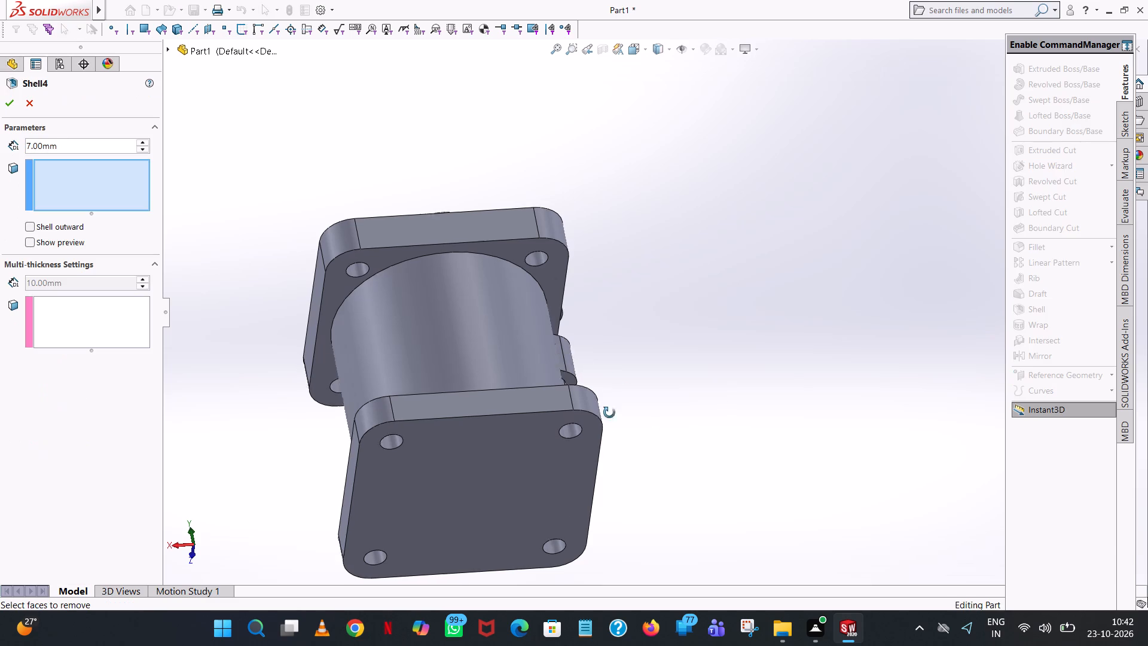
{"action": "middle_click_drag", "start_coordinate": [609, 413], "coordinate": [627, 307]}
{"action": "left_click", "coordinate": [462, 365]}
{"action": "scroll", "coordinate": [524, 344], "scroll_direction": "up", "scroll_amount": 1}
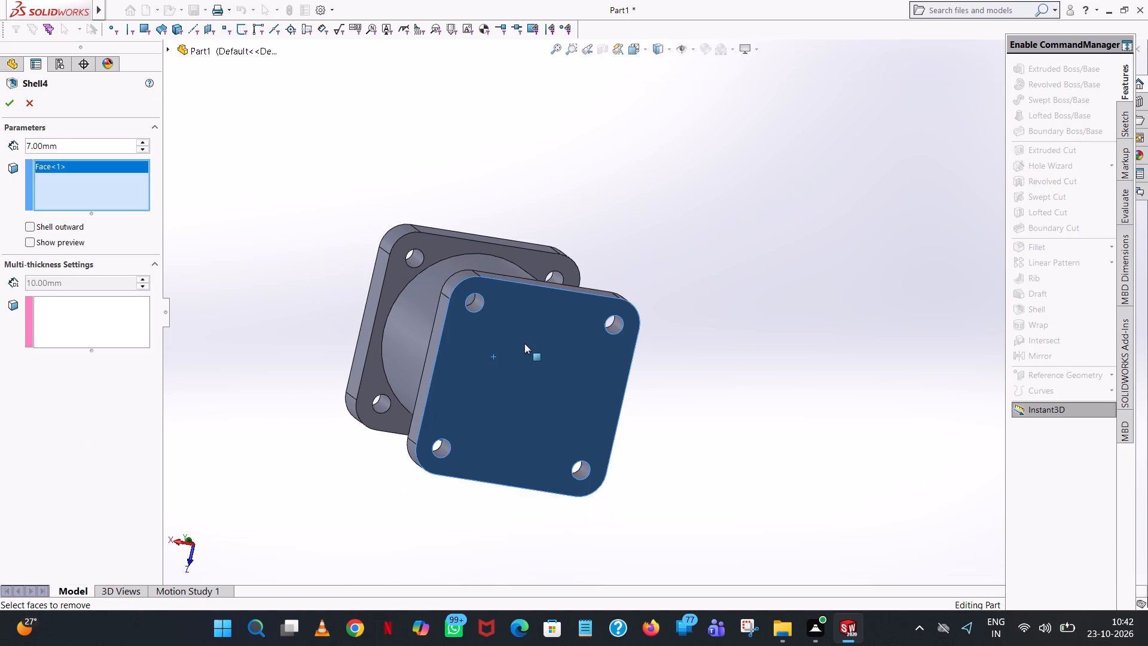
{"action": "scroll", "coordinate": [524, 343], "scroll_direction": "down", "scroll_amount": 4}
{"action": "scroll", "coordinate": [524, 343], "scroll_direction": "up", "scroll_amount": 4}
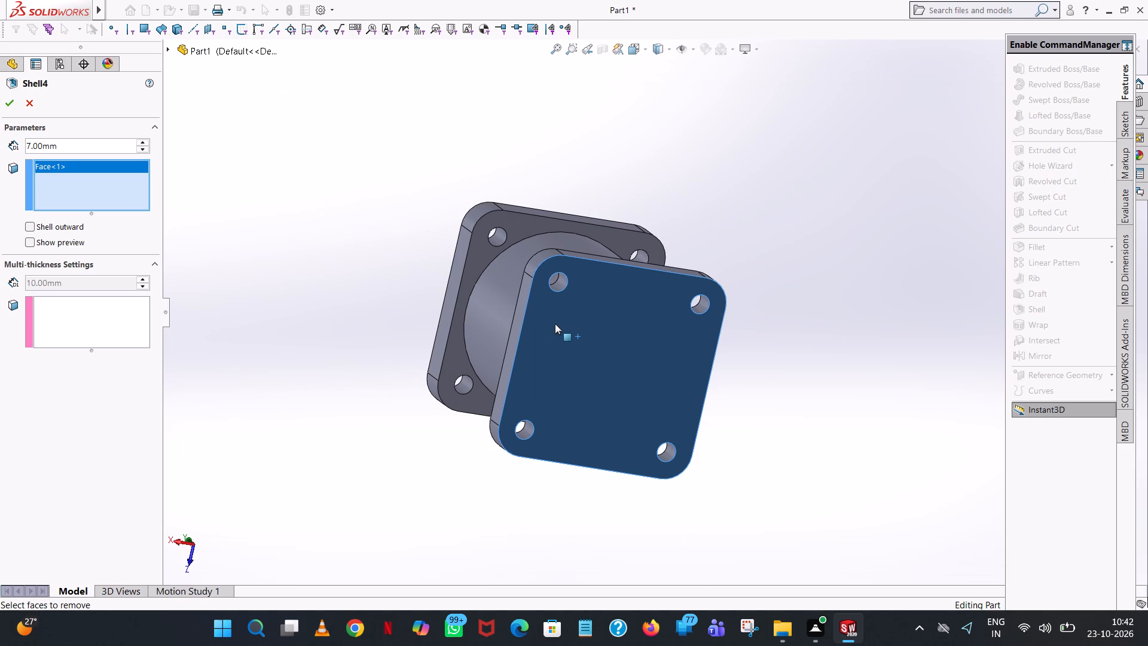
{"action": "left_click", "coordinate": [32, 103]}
Start a cut sketch on the far flange's outer face and draw an origin-centred circle with a radius of 27.5 mm.
{"action": "left_click", "coordinate": [1063, 147]}
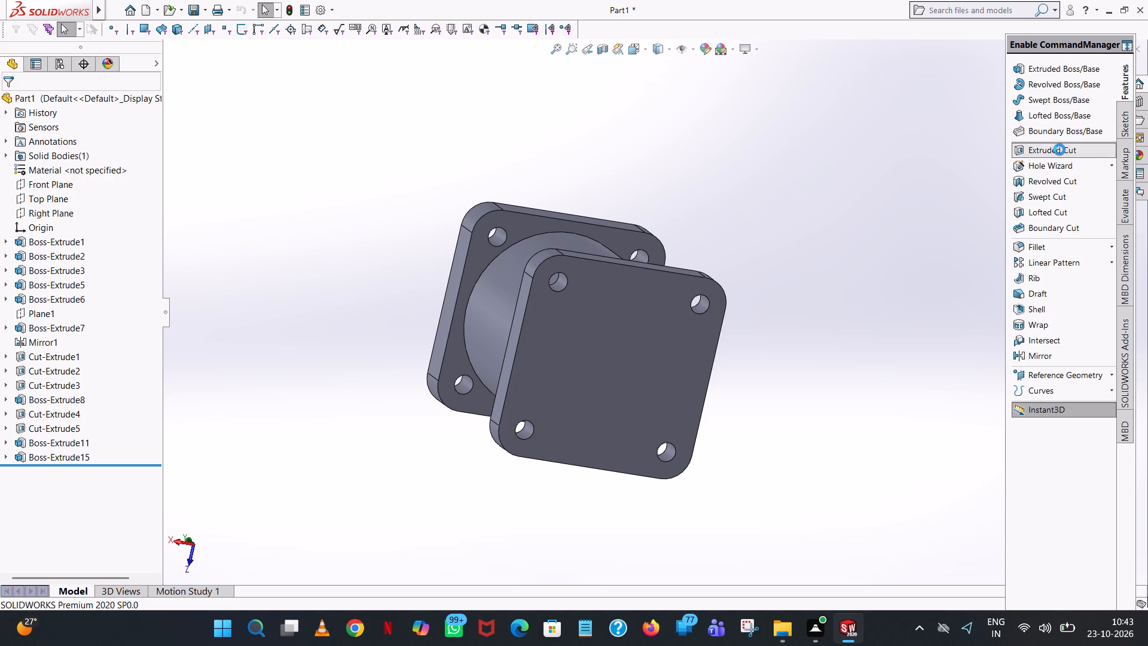
{"action": "left_click", "coordinate": [634, 328]}
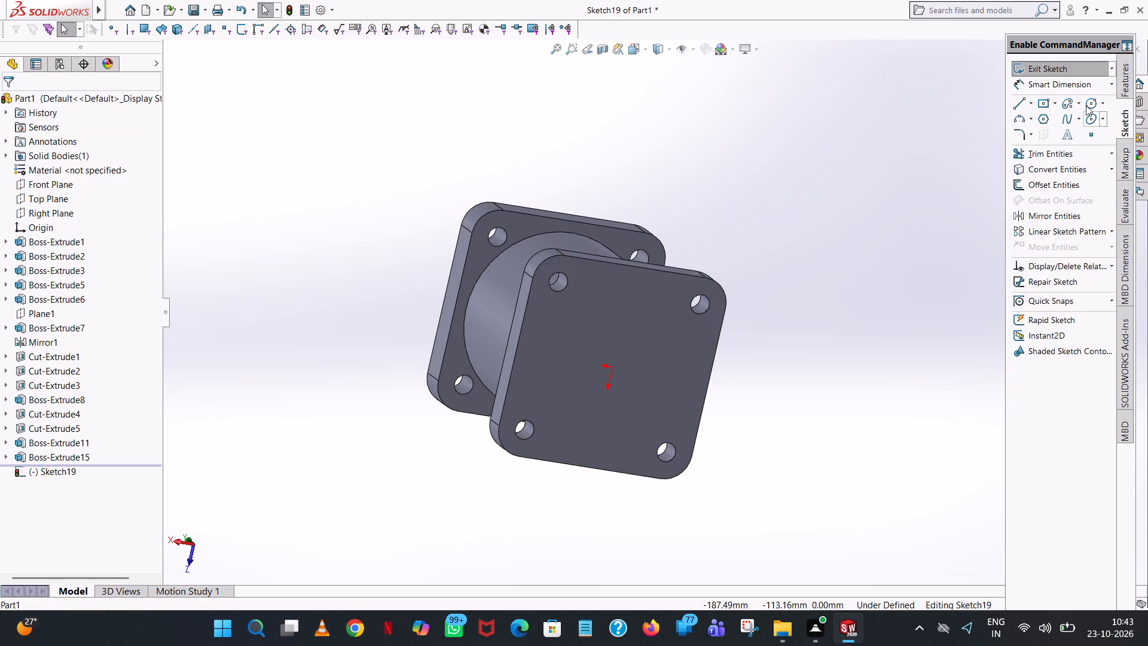
{"action": "left_click", "coordinate": [1086, 103]}
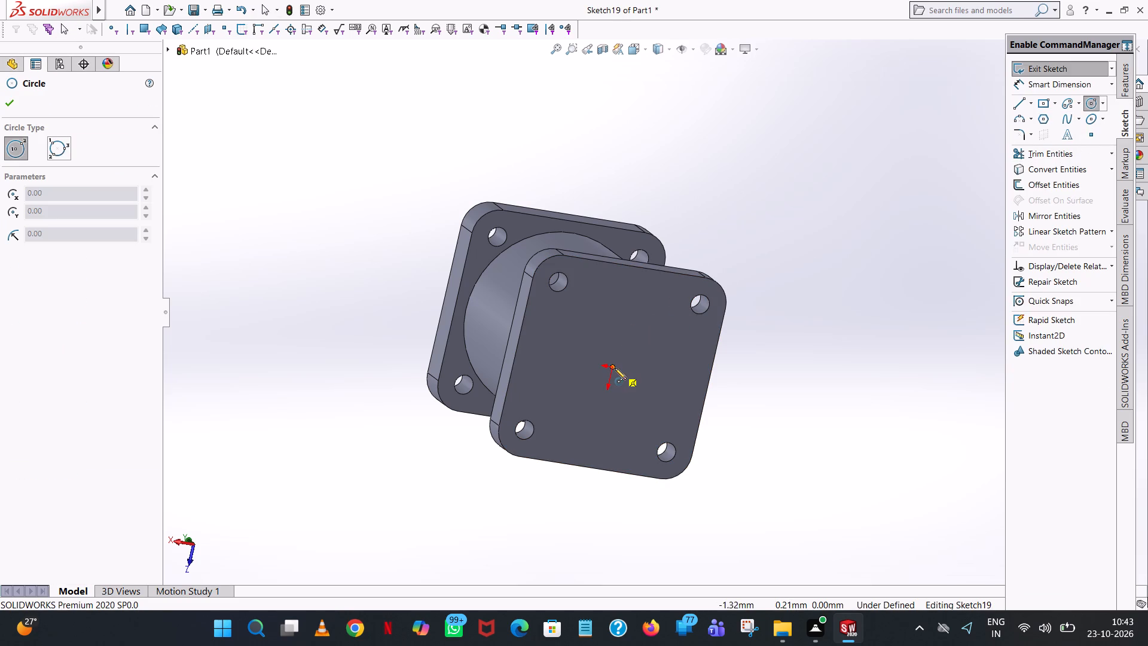
{"action": "left_click", "coordinate": [613, 368]}
{"action": "left_click", "coordinate": [635, 314]}
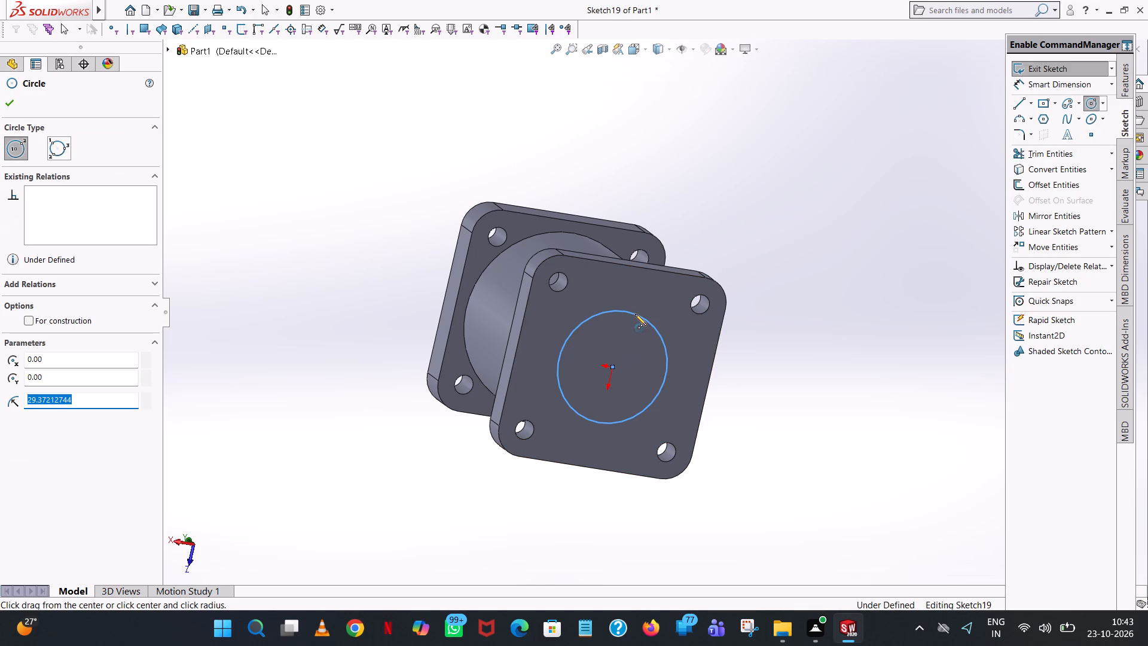
{"action": "type", "text": "55/2"}
{"action": "key", "text": "Return"}
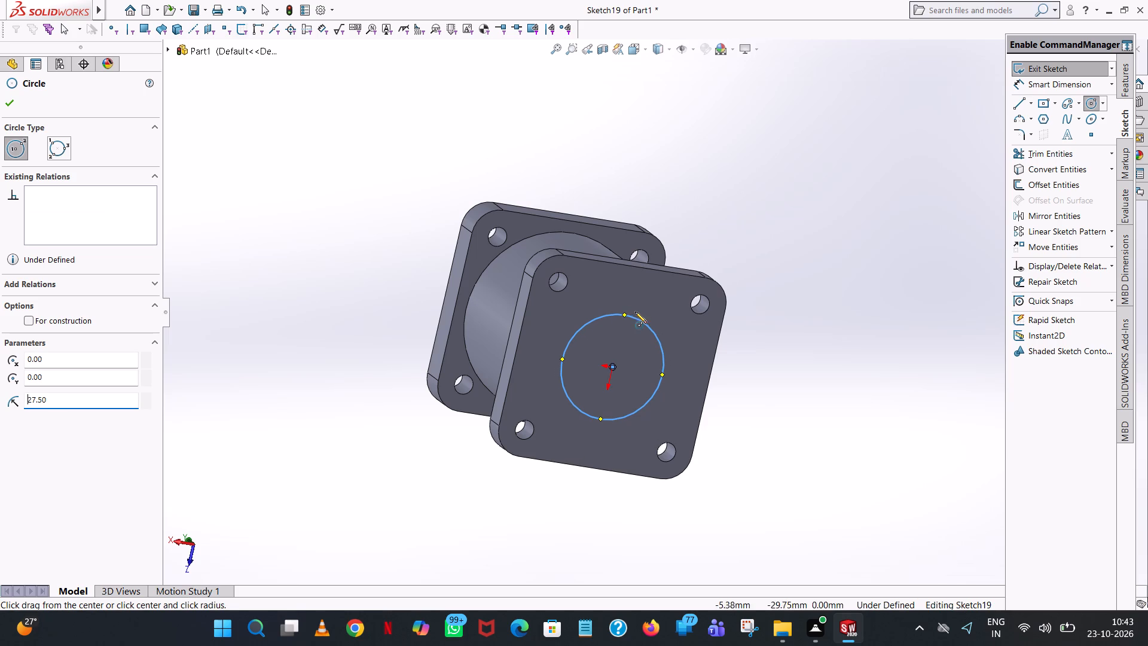
{"action": "left_click", "coordinate": [4, 108]}
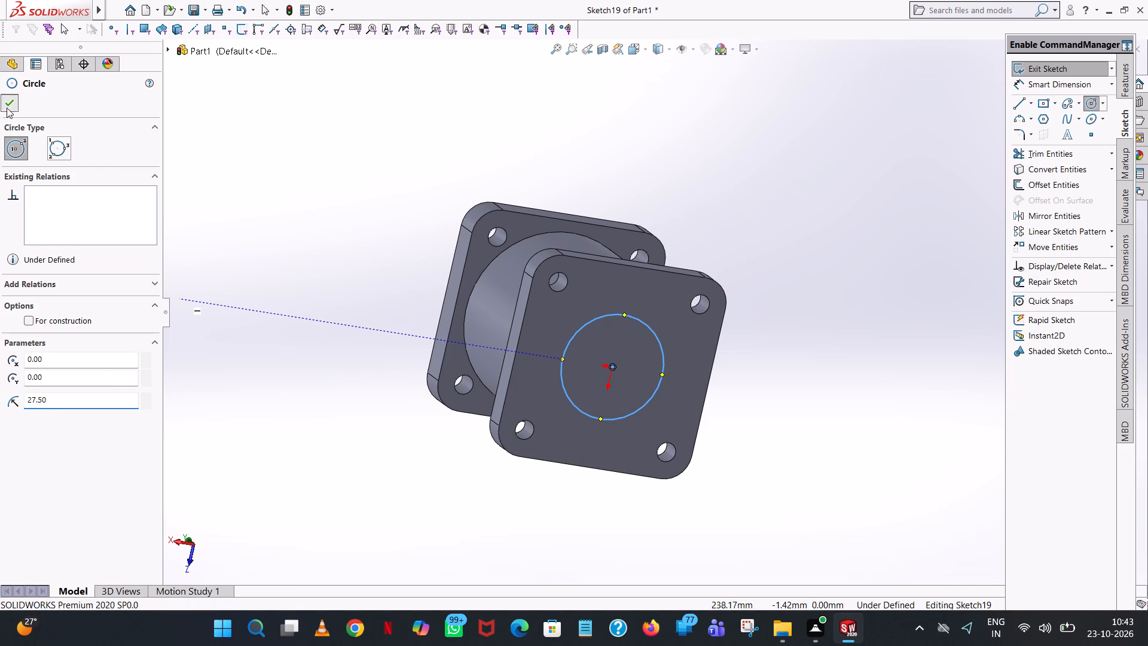
{"action": "left_click", "coordinate": [759, 209]}
Dimension the circle's diameter at 55 mm.
{"action": "left_click", "coordinate": [1051, 83]}
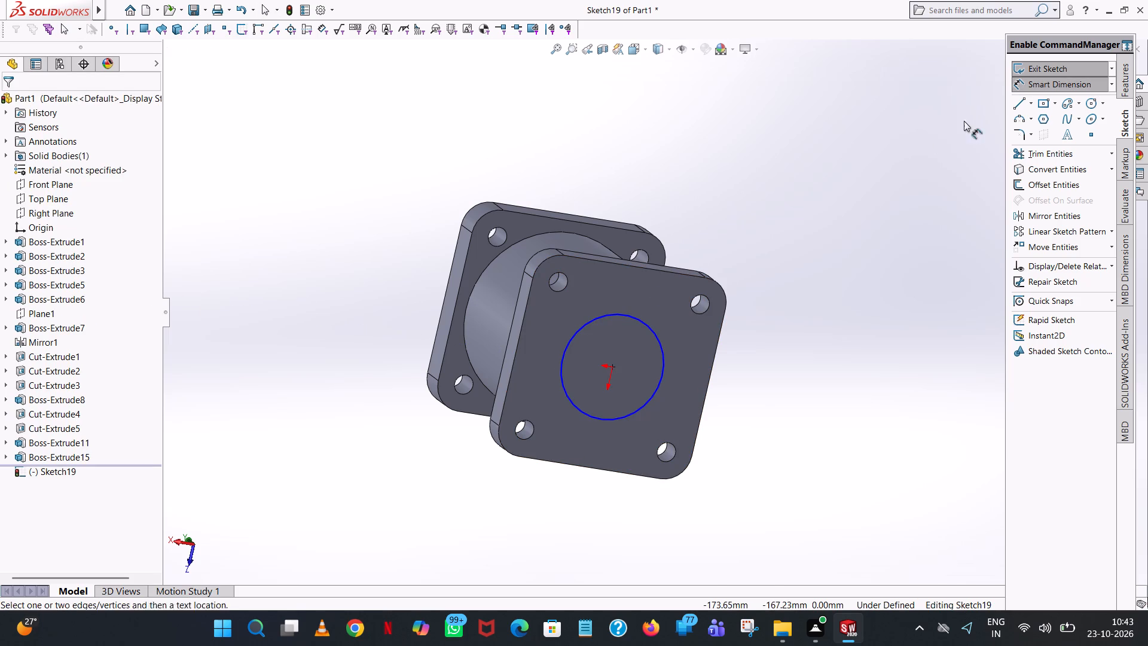
{"action": "left_click", "coordinate": [659, 350]}
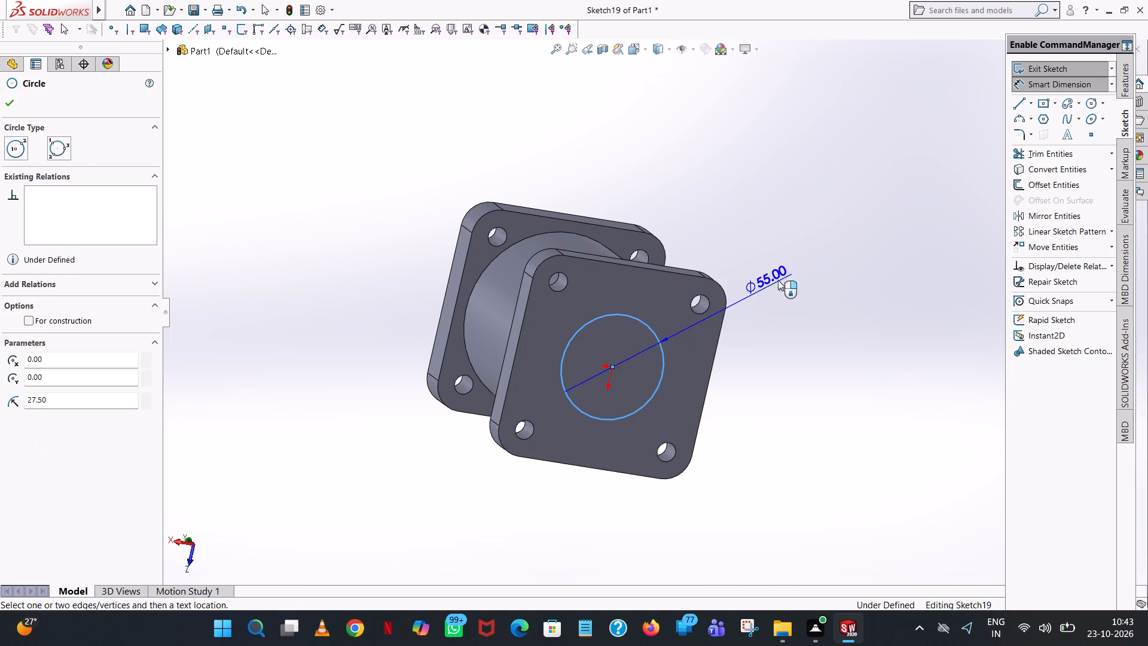
{"action": "left_click", "coordinate": [850, 242]}
{"action": "left_click", "coordinate": [801, 221]}
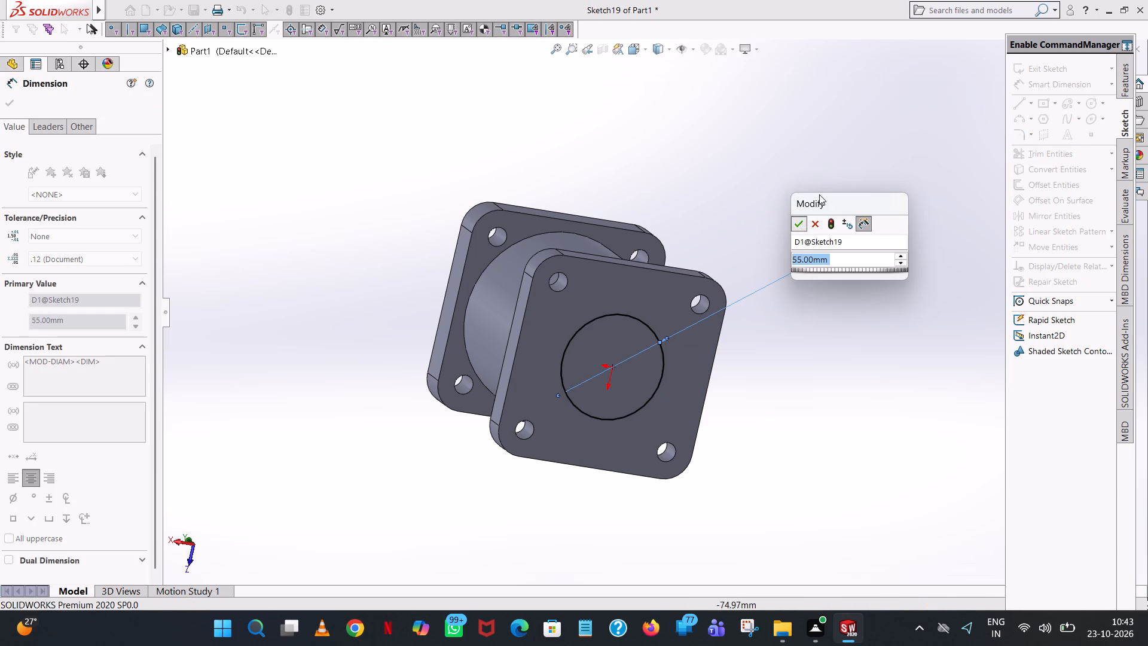
{"action": "left_click", "coordinate": [836, 172]}
Cut-extrude the 55 mm circle through the body, ending up to the vertex on the lug-side flange's inner-face straight edge.
{"action": "left_click", "coordinate": [1126, 71]}
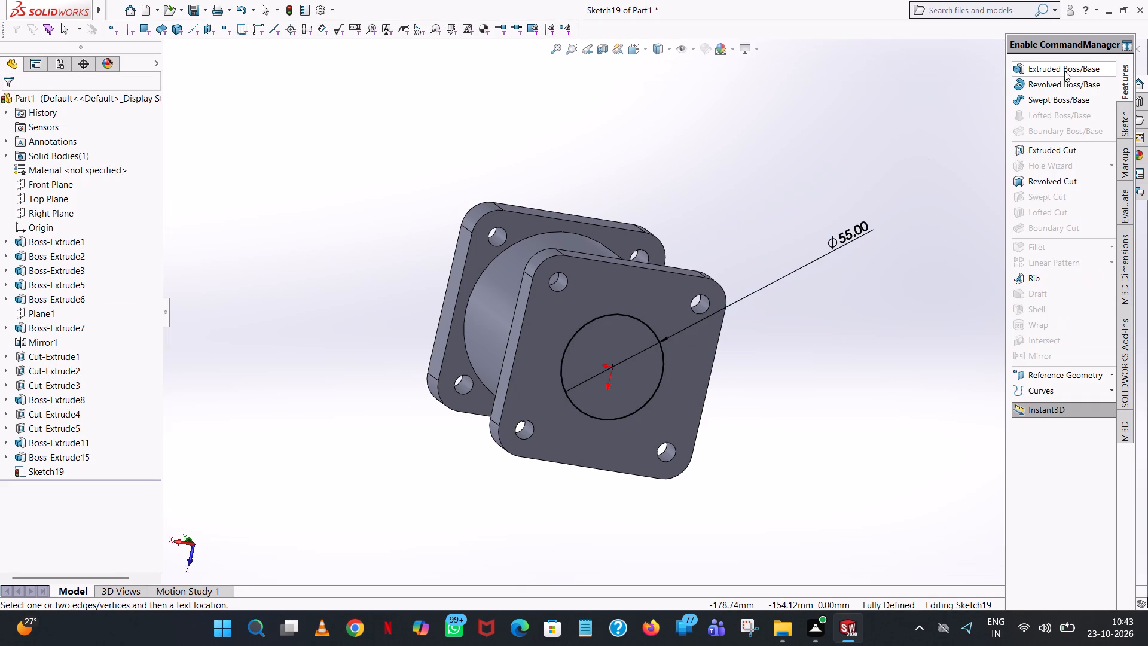
{"action": "left_click", "coordinate": [1057, 150]}
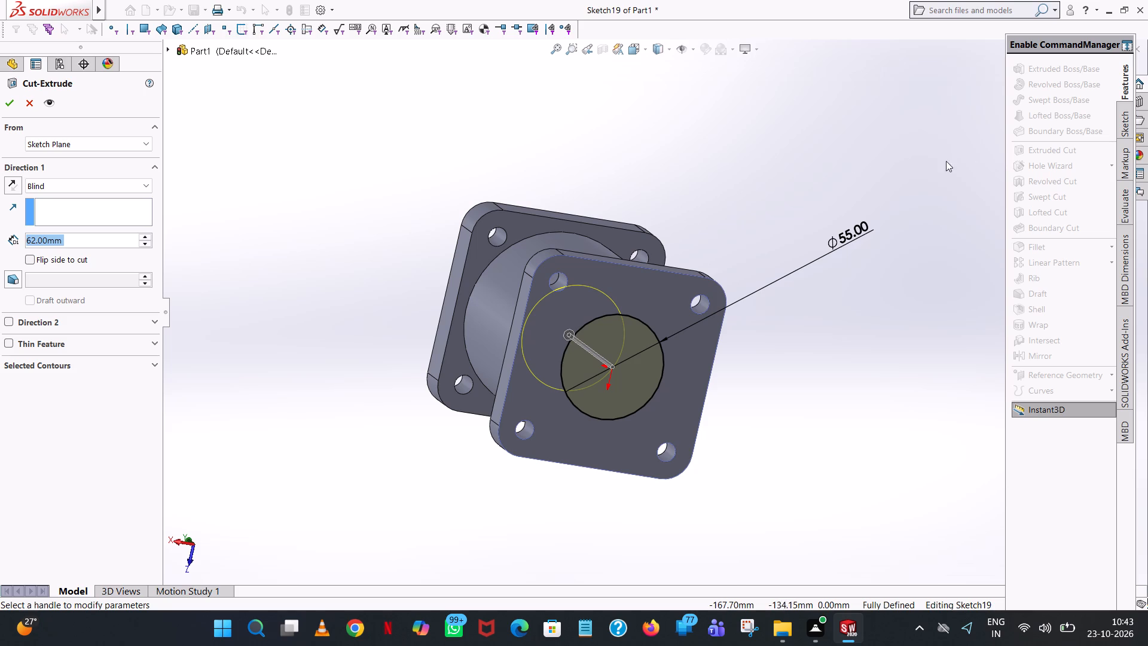
{"action": "middle_click_drag", "start_coordinate": [897, 173], "coordinate": [858, 475]}
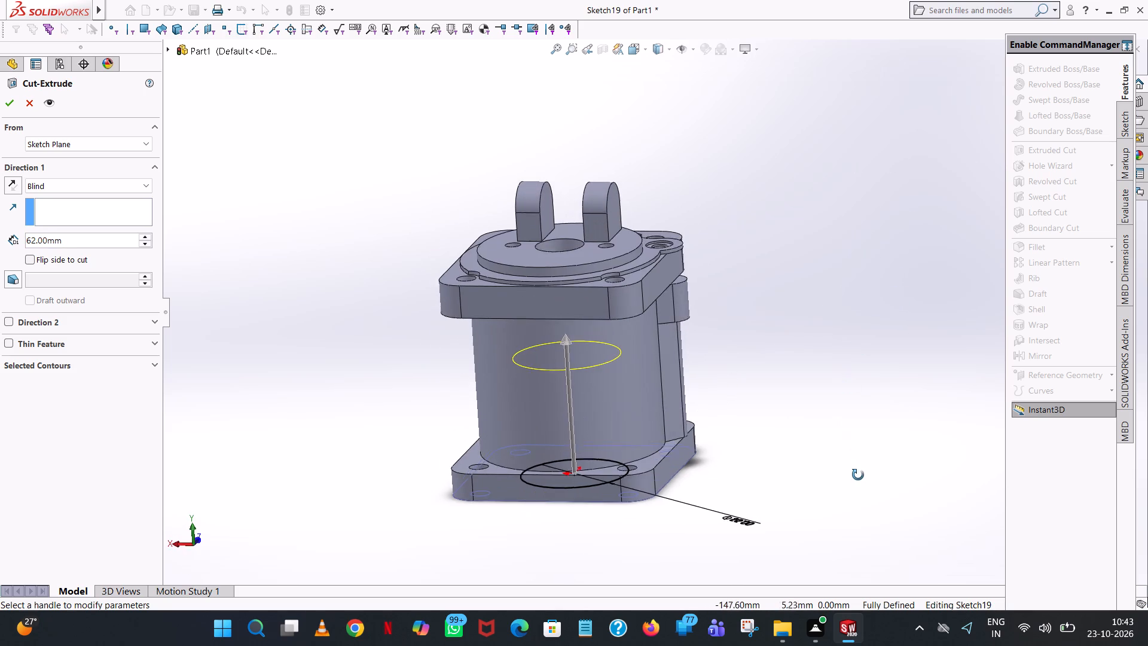
{"action": "middle_click_drag", "start_coordinate": [858, 475], "coordinate": [858, 476]}
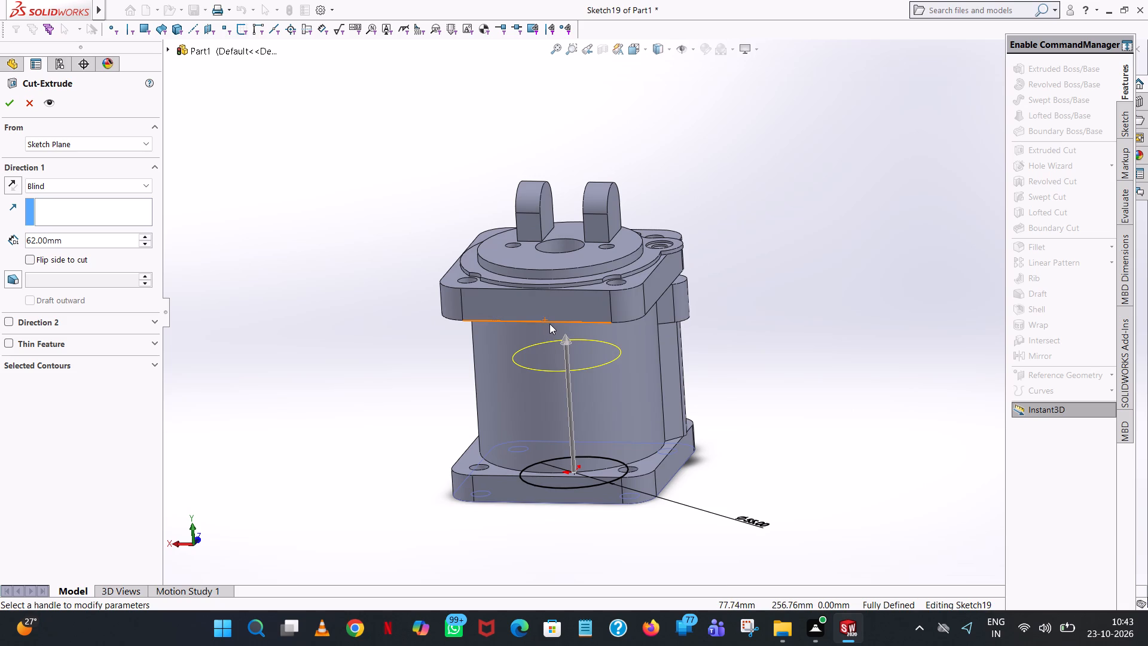
{"action": "left_click", "coordinate": [549, 323]}
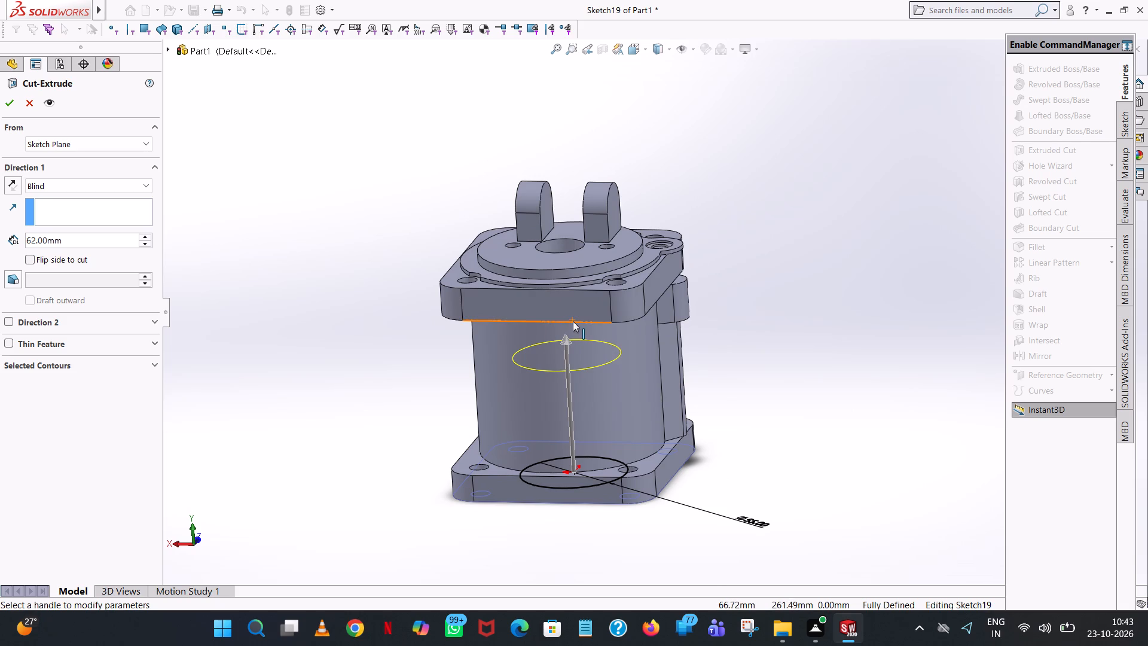
{"action": "left_click", "coordinate": [573, 321]}
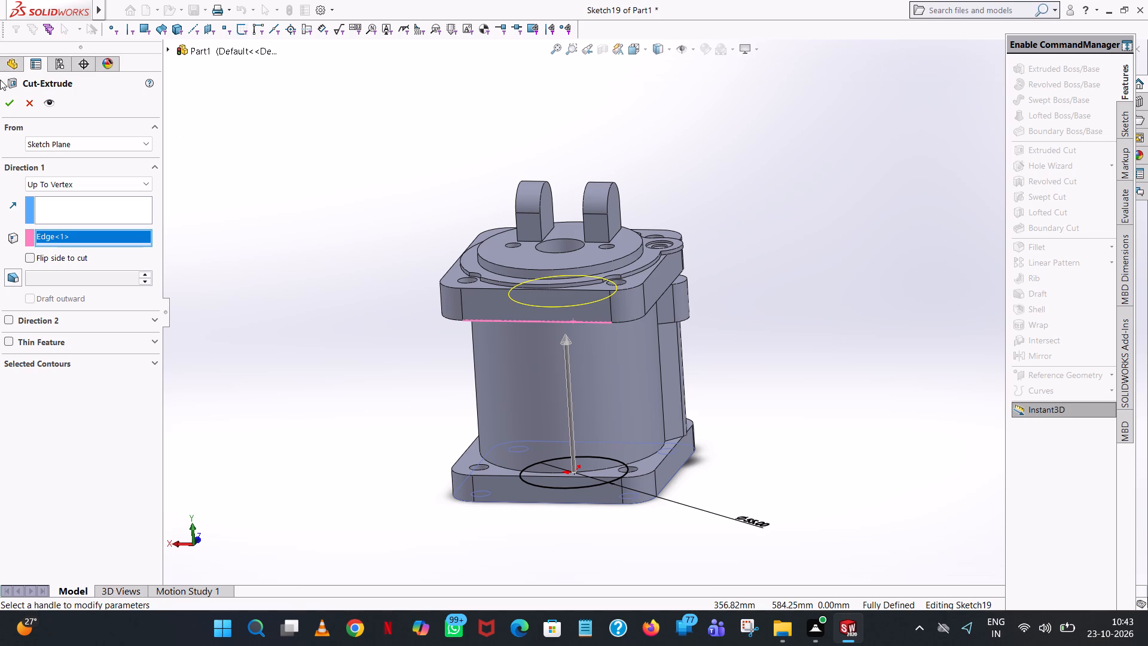
{"action": "left_click", "coordinate": [10, 96]}
Examine the new bore from its open end and the flanged body from several sides.
{"action": "middle_click_drag", "start_coordinate": [350, 255], "coordinate": [363, 0]}
{"action": "scroll", "coordinate": [364, 0], "scroll_direction": "up", "scroll_amount": 1}
{"action": "middle_click_drag", "start_coordinate": [705, 310], "coordinate": [682, 247]}
{"action": "scroll", "coordinate": [682, 246], "scroll_direction": "down", "scroll_amount": 1}
{"action": "scroll", "coordinate": [551, 364], "scroll_direction": "down", "scroll_amount": 7}
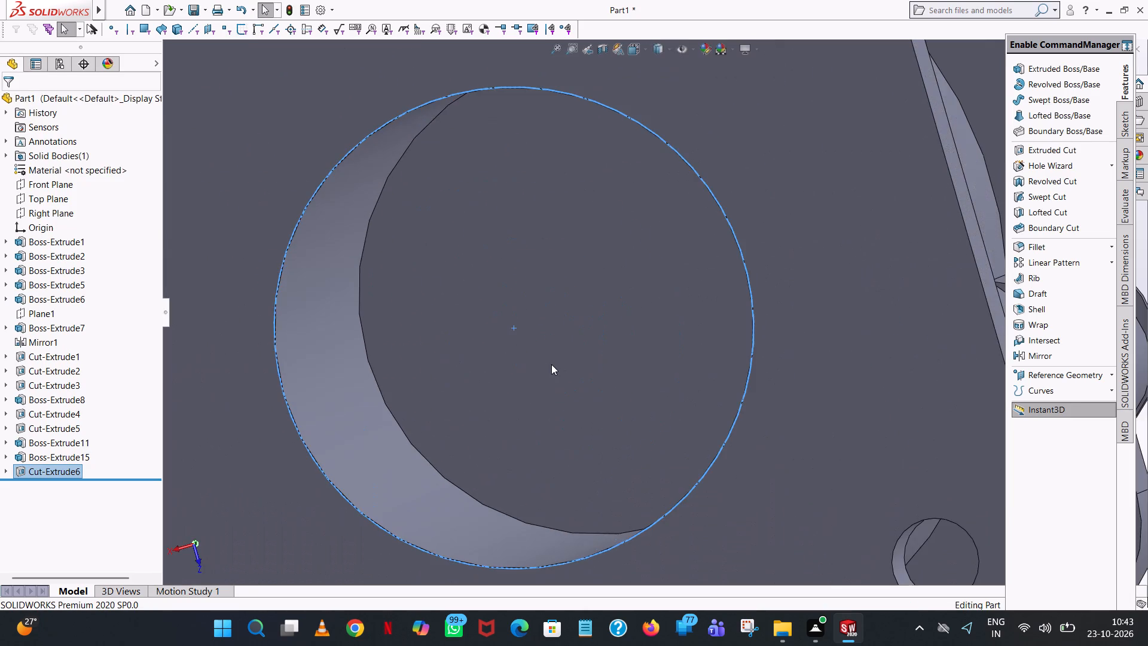
{"action": "middle_click_drag", "start_coordinate": [555, 362], "coordinate": [774, 343]}
{"action": "scroll", "coordinate": [774, 343], "scroll_direction": "up", "scroll_amount": 4}
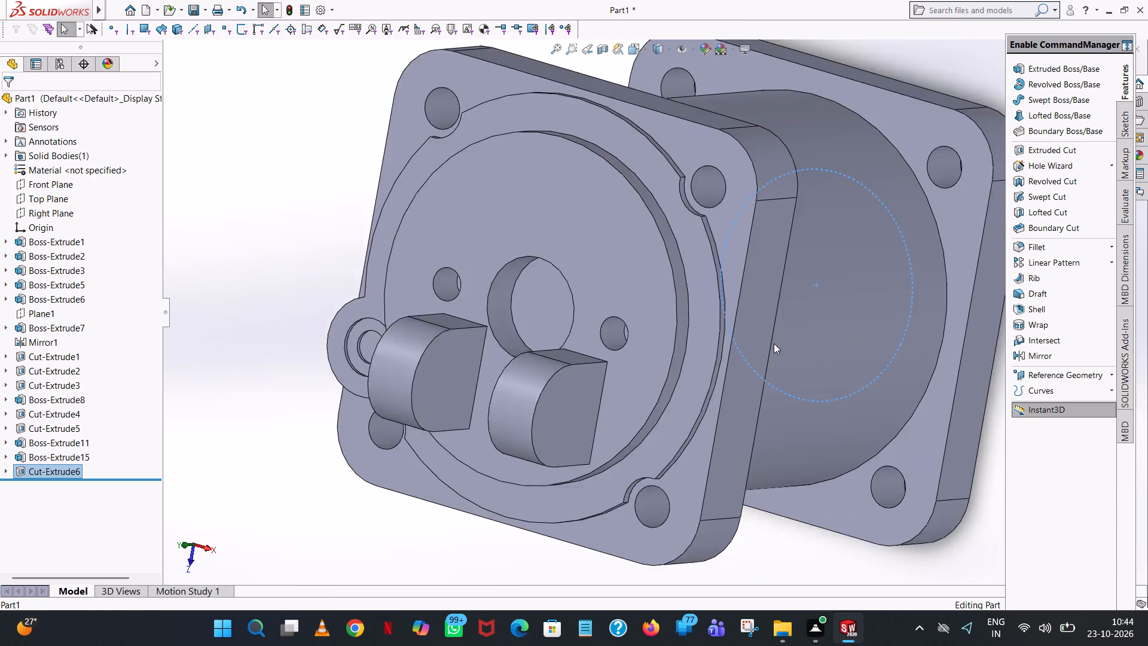
{"action": "scroll", "coordinate": [774, 343], "scroll_direction": "up", "scroll_amount": 8}
{"action": "middle_click_drag", "start_coordinate": [775, 343], "coordinate": [880, 188]}
{"action": "scroll", "coordinate": [775, 343], "scroll_direction": "up", "scroll_amount": 4}
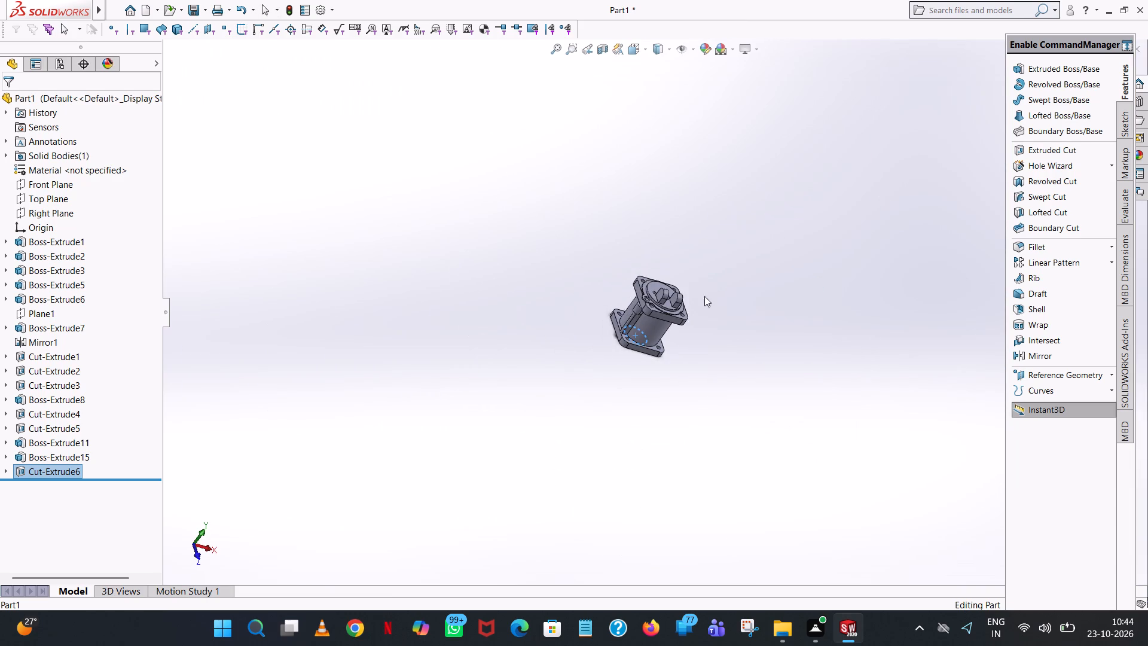
{"action": "scroll", "coordinate": [695, 337], "scroll_direction": "down", "scroll_amount": 7}
{"action": "middle_click_drag", "start_coordinate": [596, 263], "coordinate": [515, 151]}
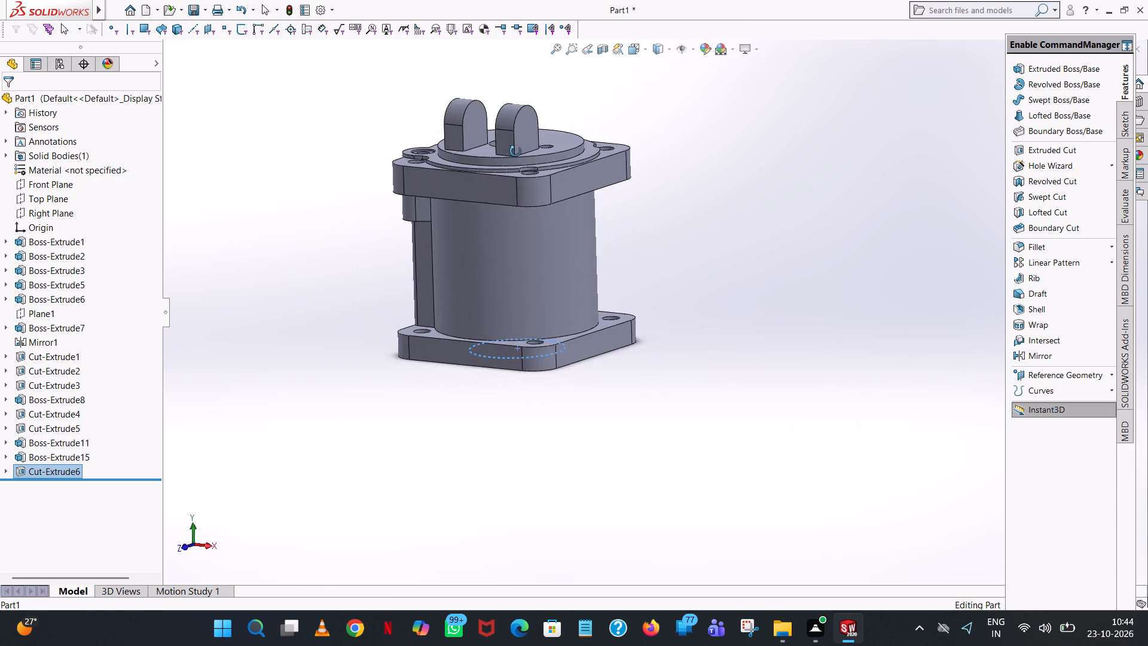
{"action": "middle_click_drag", "start_coordinate": [515, 151], "coordinate": [541, 135]}
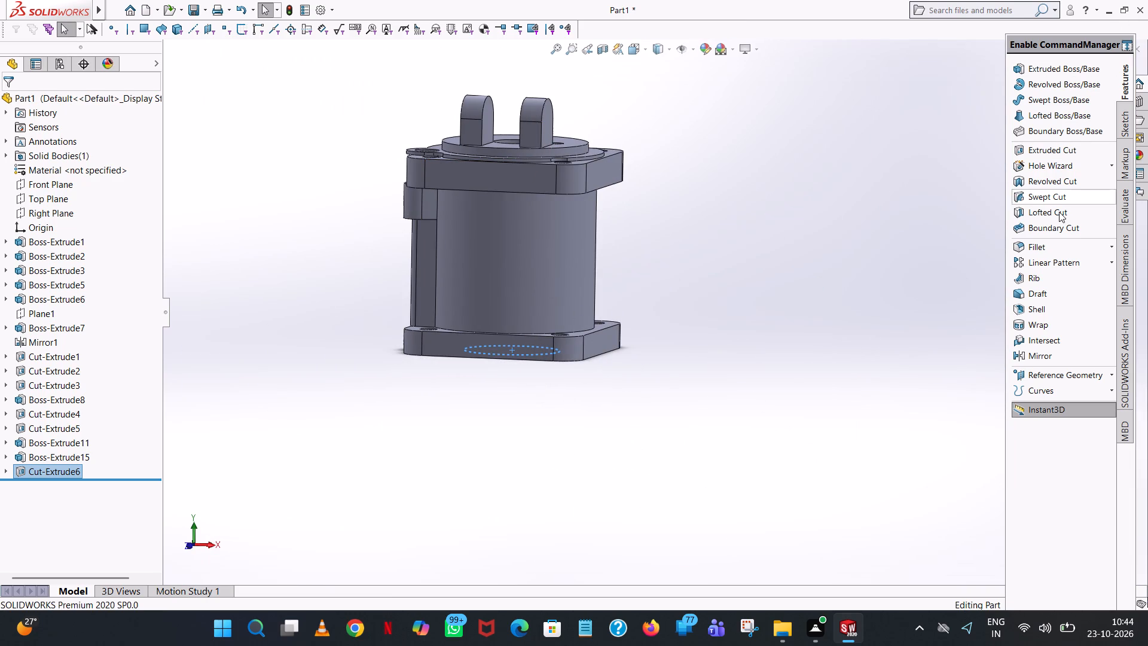
Fillet the circular edge where the cylinder meets the far flange with a 4 mm radius.
{"action": "left_click", "coordinate": [1049, 248]}
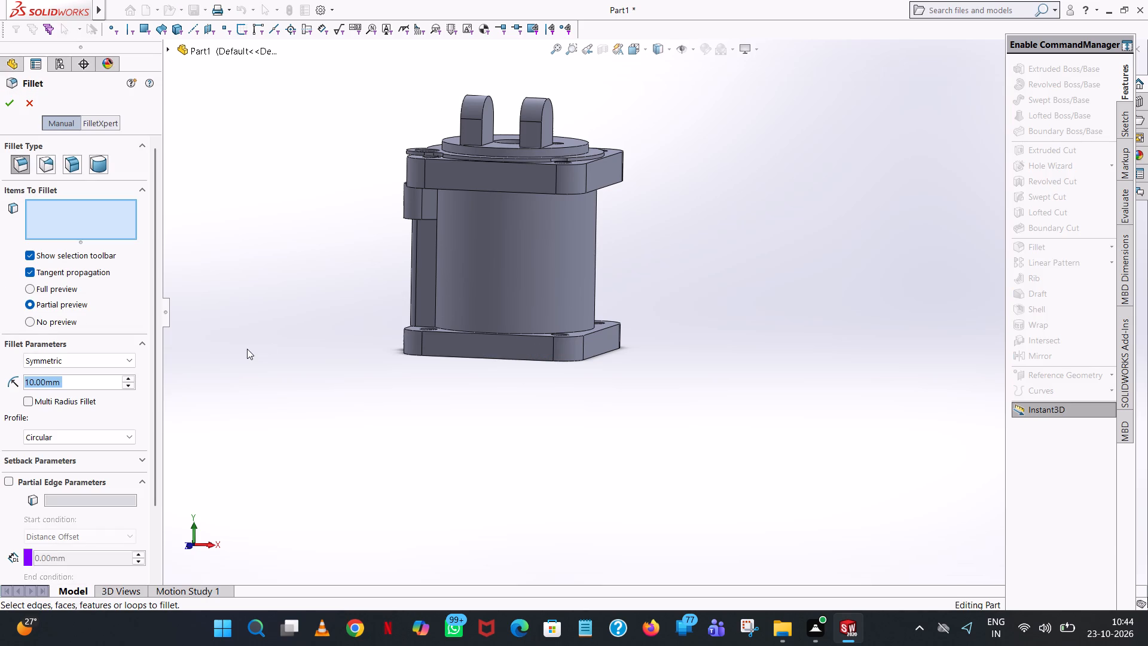
{"action": "key", "text": "4"}
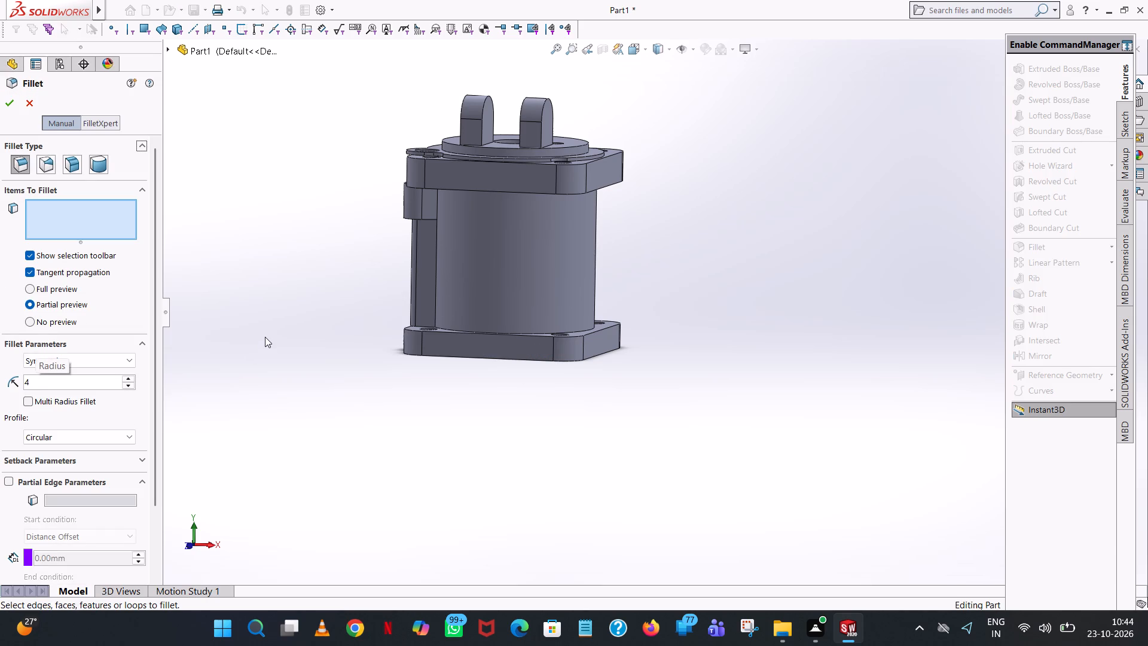
{"action": "left_click", "coordinate": [265, 338]}
{"action": "scroll", "coordinate": [549, 288], "scroll_direction": "up", "scroll_amount": 4}
{"action": "scroll", "coordinate": [549, 288], "scroll_direction": "down", "scroll_amount": 9}
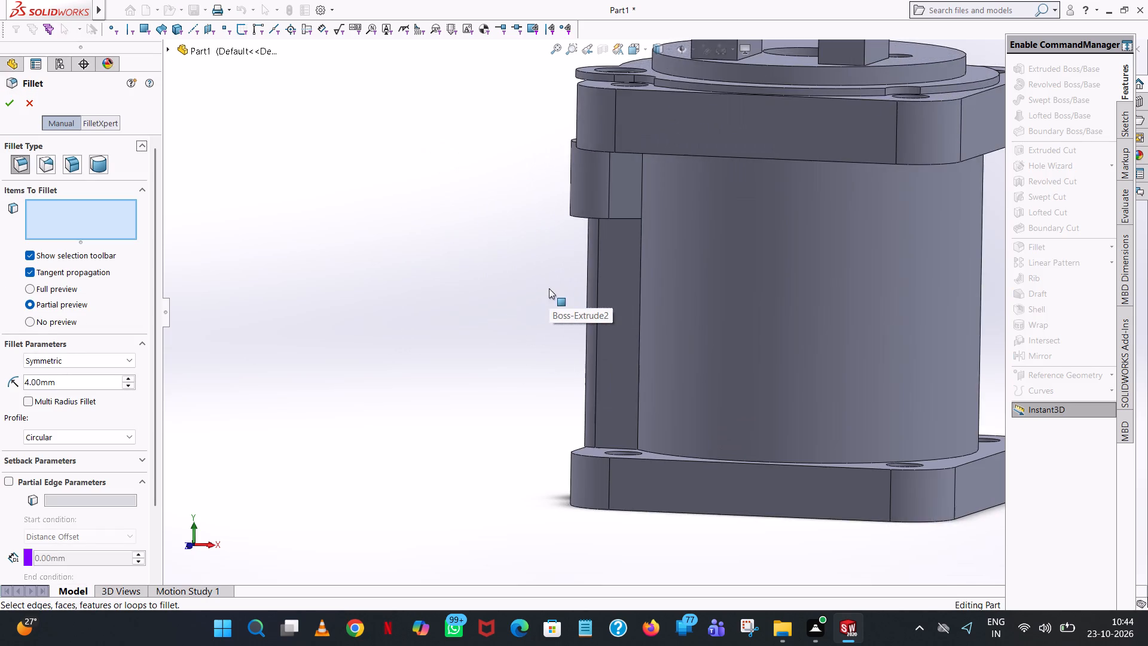
{"action": "middle_click_drag", "start_coordinate": [759, 294], "coordinate": [770, 446]}
{"action": "left_click", "coordinate": [783, 418]}
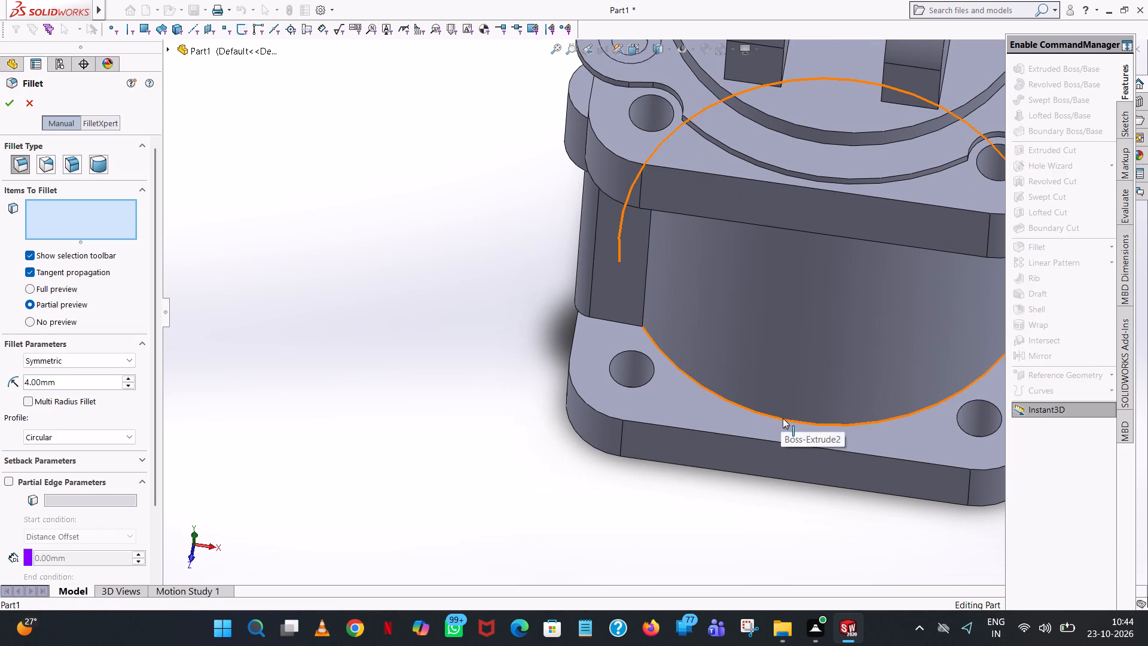
{"action": "left_click", "coordinate": [12, 96]}
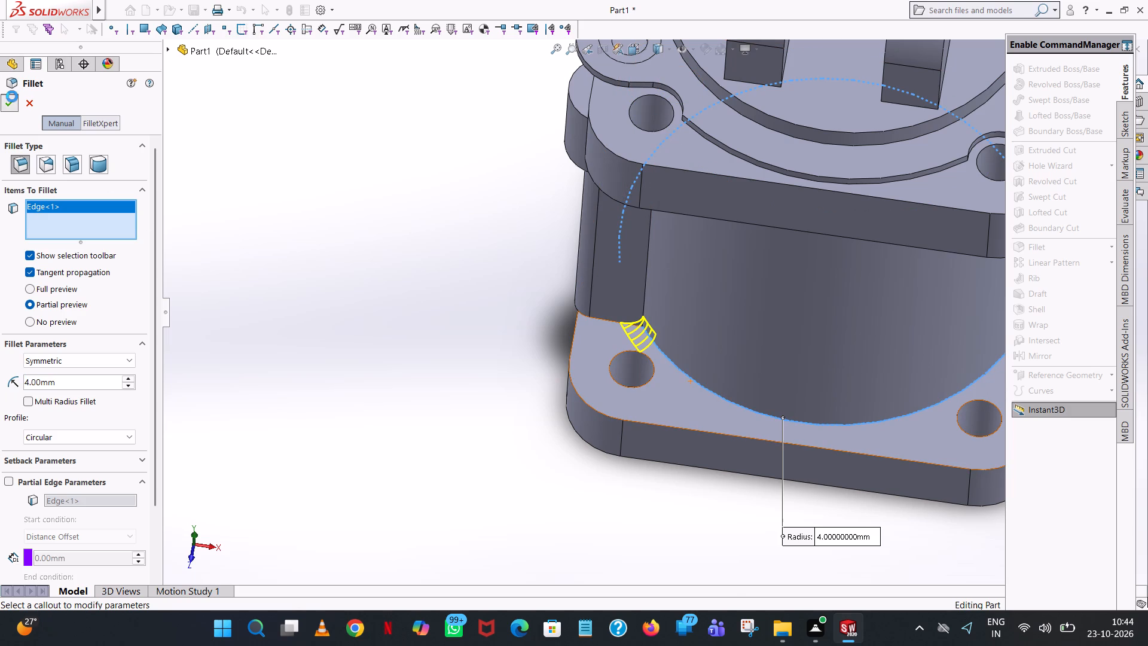
Fillet the circular edge where the cylinder meets the lug-side flange with a 4 mm radius.
{"action": "scroll", "coordinate": [1002, 338], "scroll_direction": "up", "scroll_amount": 4}
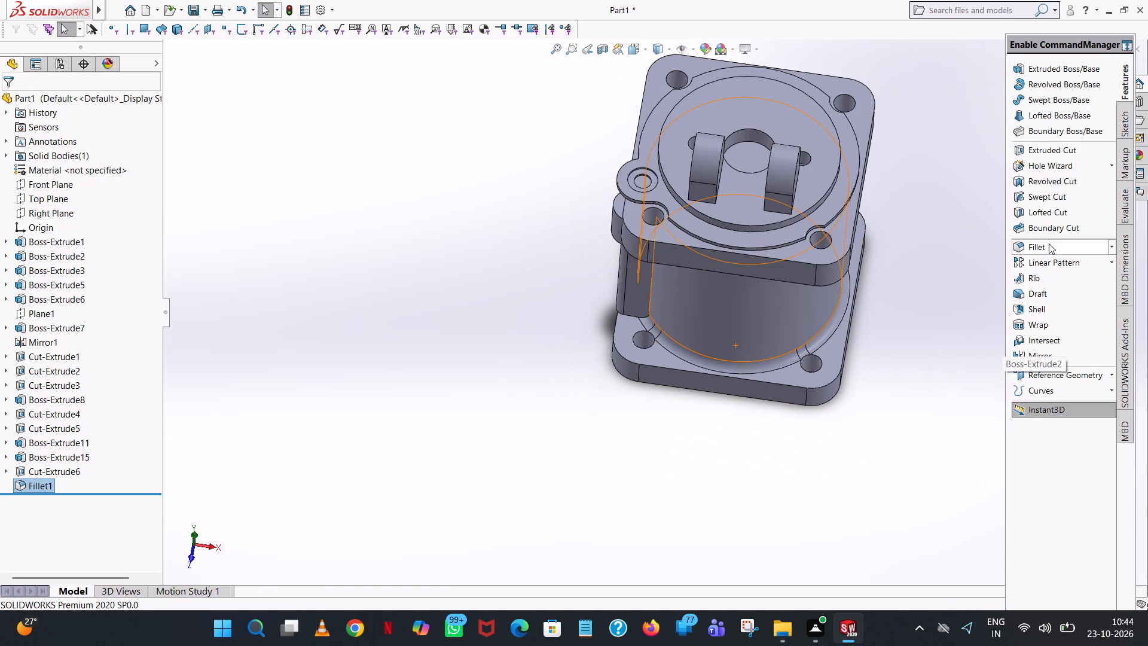
{"action": "left_click", "coordinate": [1049, 242]}
{"action": "middle_click_drag", "start_coordinate": [767, 434], "coordinate": [784, 227]}
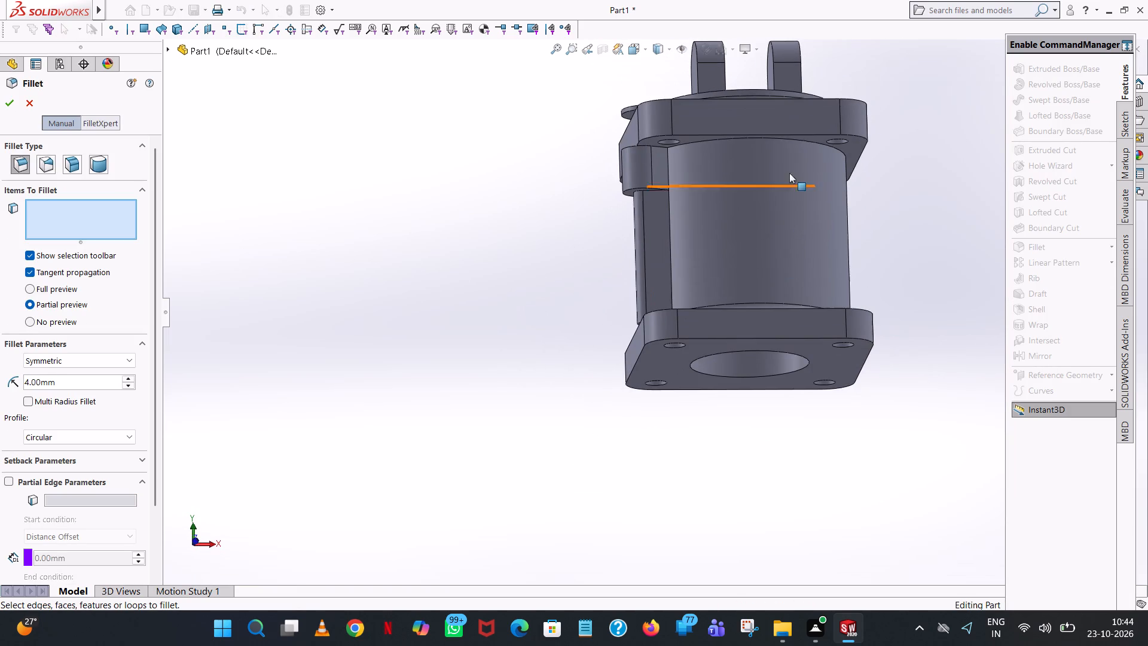
{"action": "left_click", "coordinate": [814, 143]}
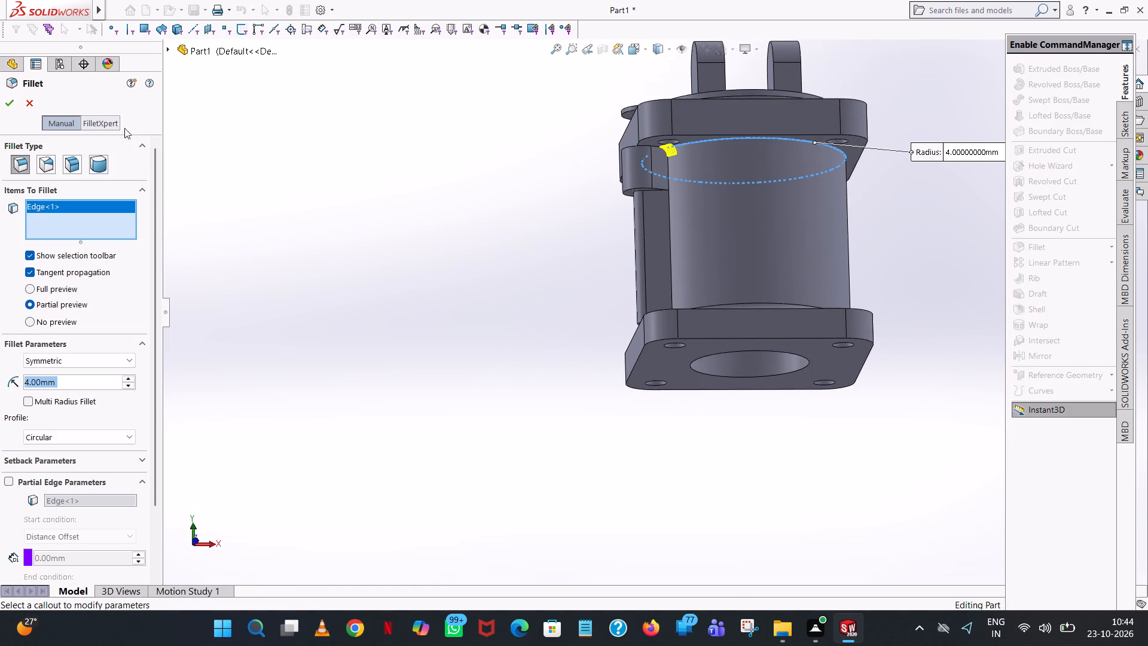
{"action": "left_click", "coordinate": [2, 97]}
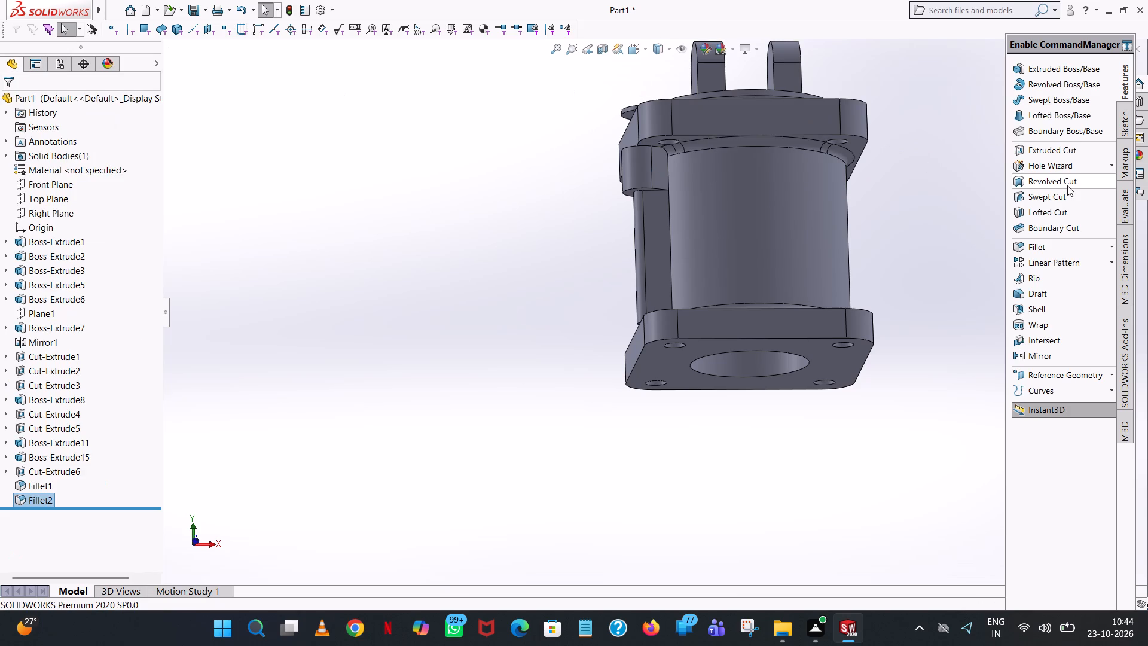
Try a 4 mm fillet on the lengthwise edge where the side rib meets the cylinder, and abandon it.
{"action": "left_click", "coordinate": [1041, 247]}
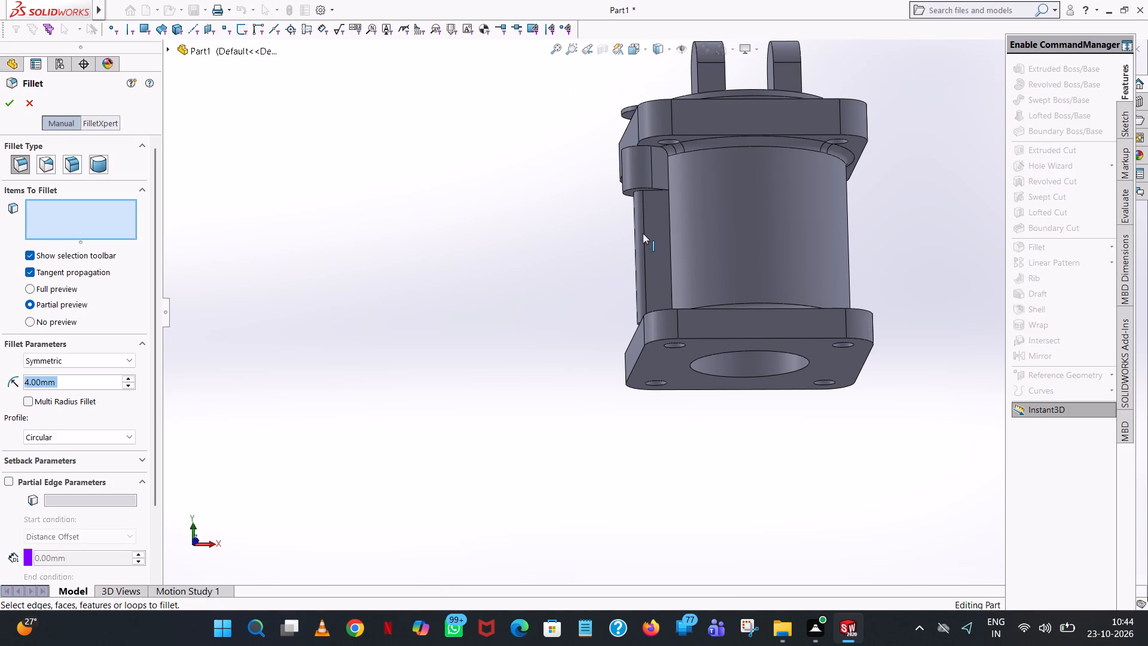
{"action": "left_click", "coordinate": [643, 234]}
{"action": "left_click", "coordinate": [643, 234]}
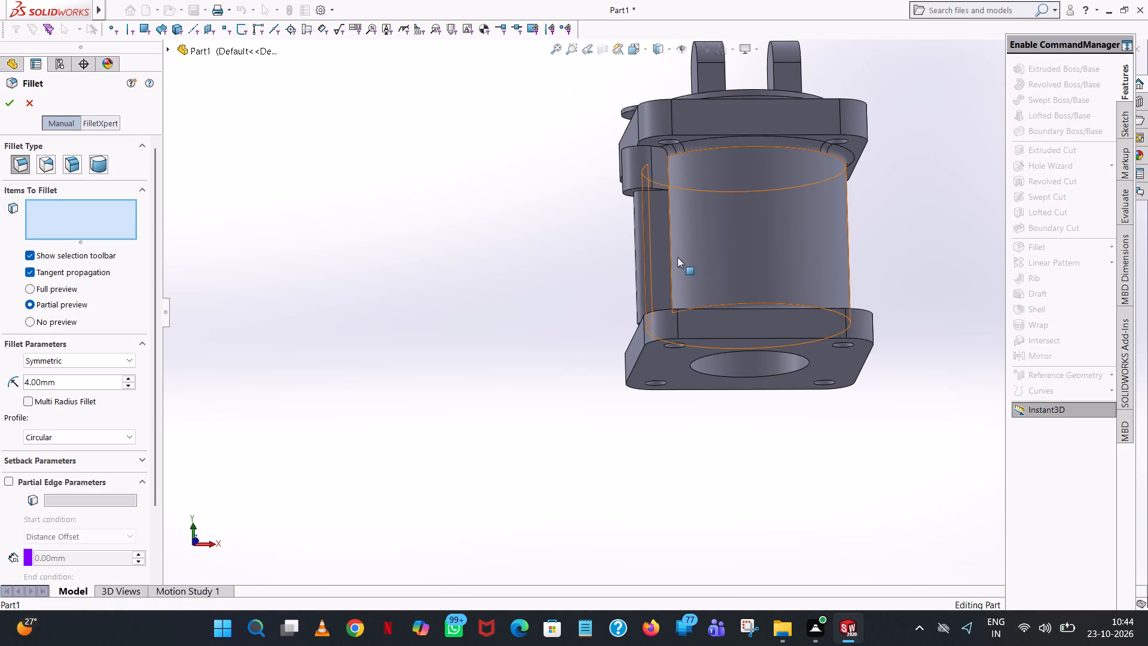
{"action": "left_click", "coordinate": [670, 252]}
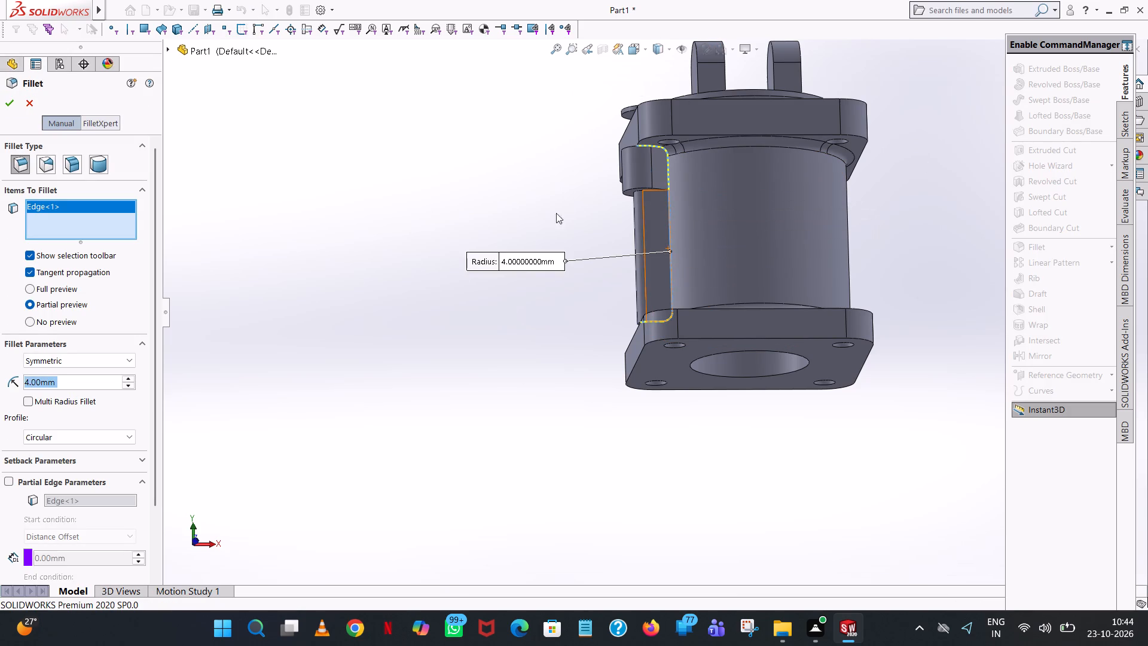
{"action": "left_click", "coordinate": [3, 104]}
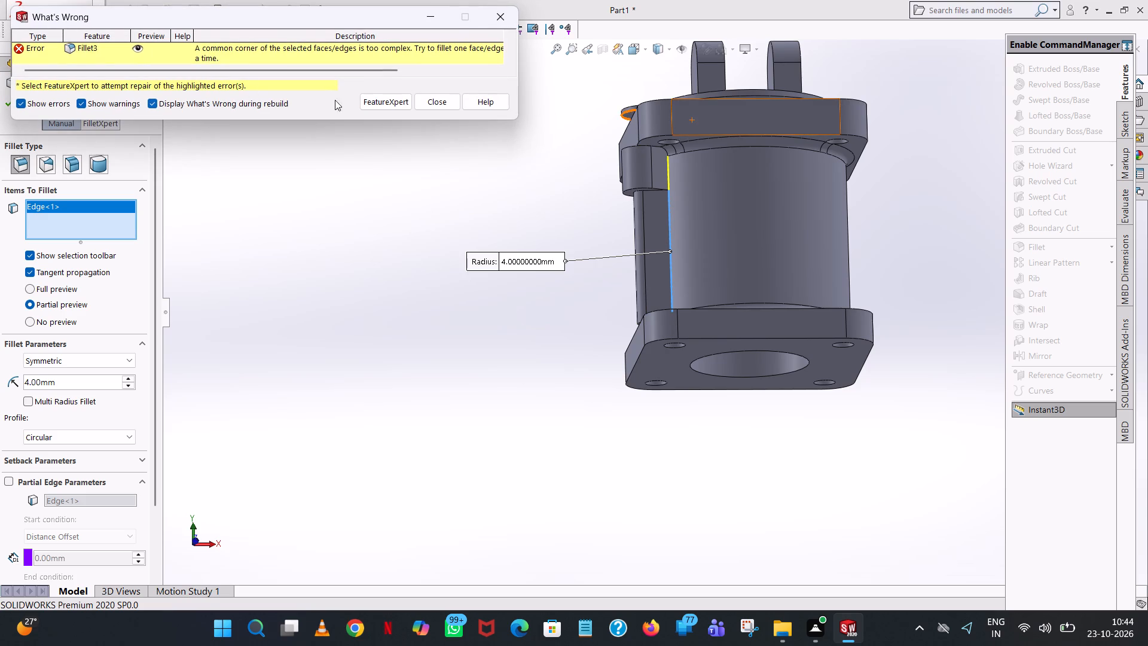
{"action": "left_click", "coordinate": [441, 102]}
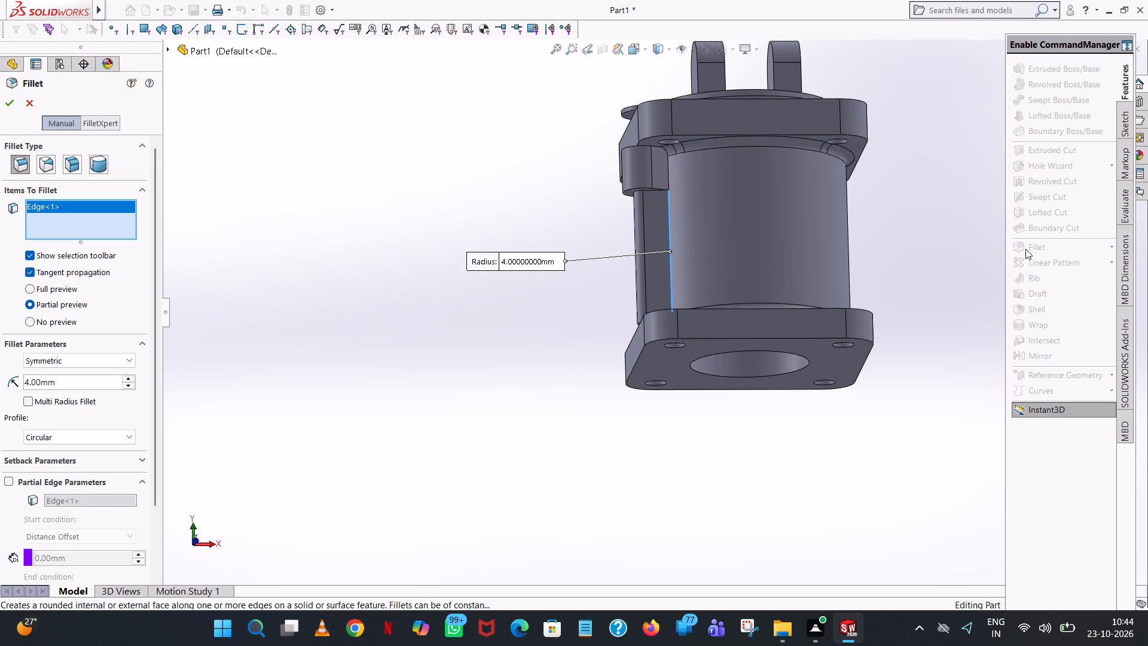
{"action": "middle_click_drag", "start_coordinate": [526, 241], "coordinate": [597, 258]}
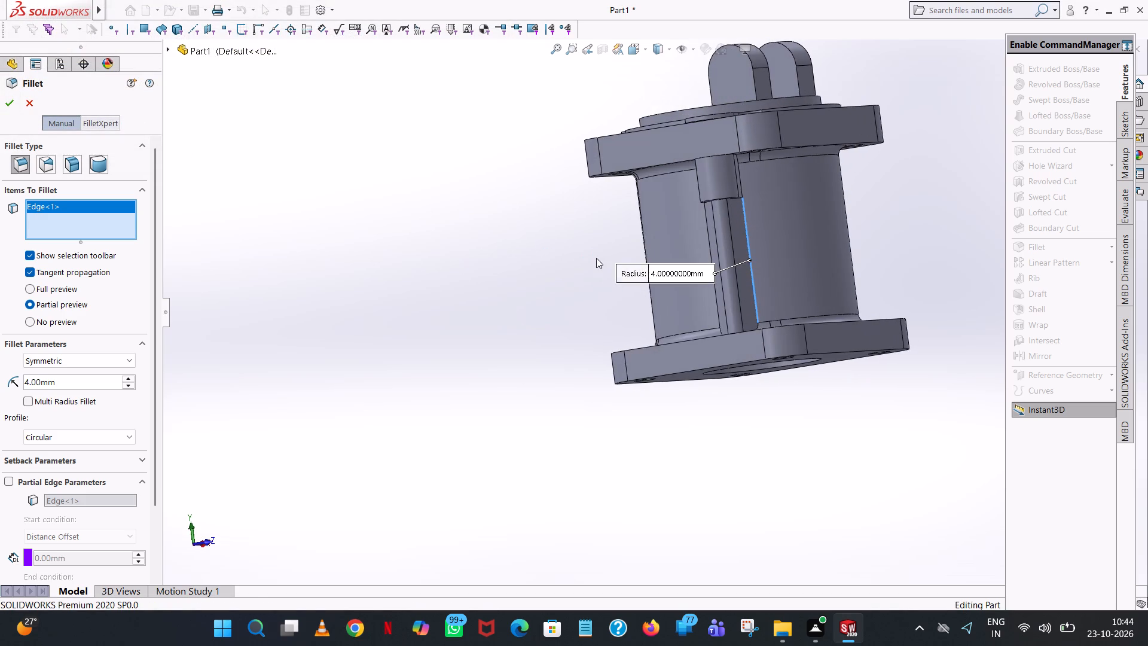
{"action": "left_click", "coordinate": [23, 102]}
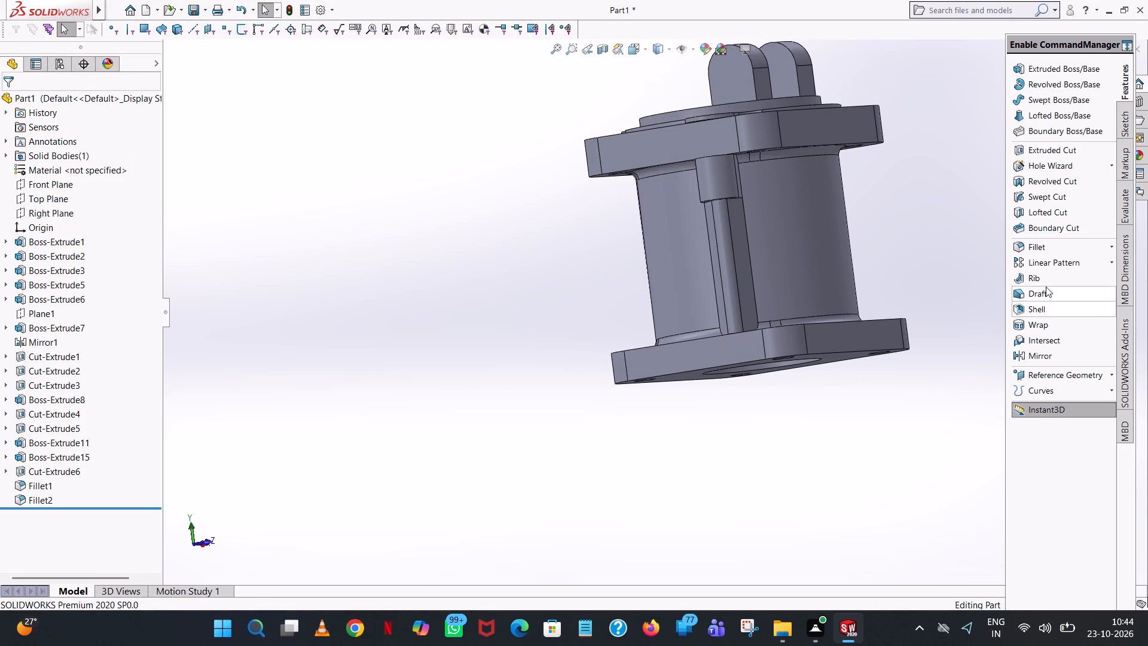
Fillet the outer perimeter edge of the lug-side flange's outer face with a 4 mm radius.
{"action": "left_click", "coordinate": [1030, 246]}
{"action": "middle_click_drag", "start_coordinate": [680, 226], "coordinate": [752, 236]}
{"action": "scroll", "coordinate": [767, 197], "scroll_direction": "down", "scroll_amount": 4}
{"action": "middle_click_drag", "start_coordinate": [769, 190], "coordinate": [764, 333]}
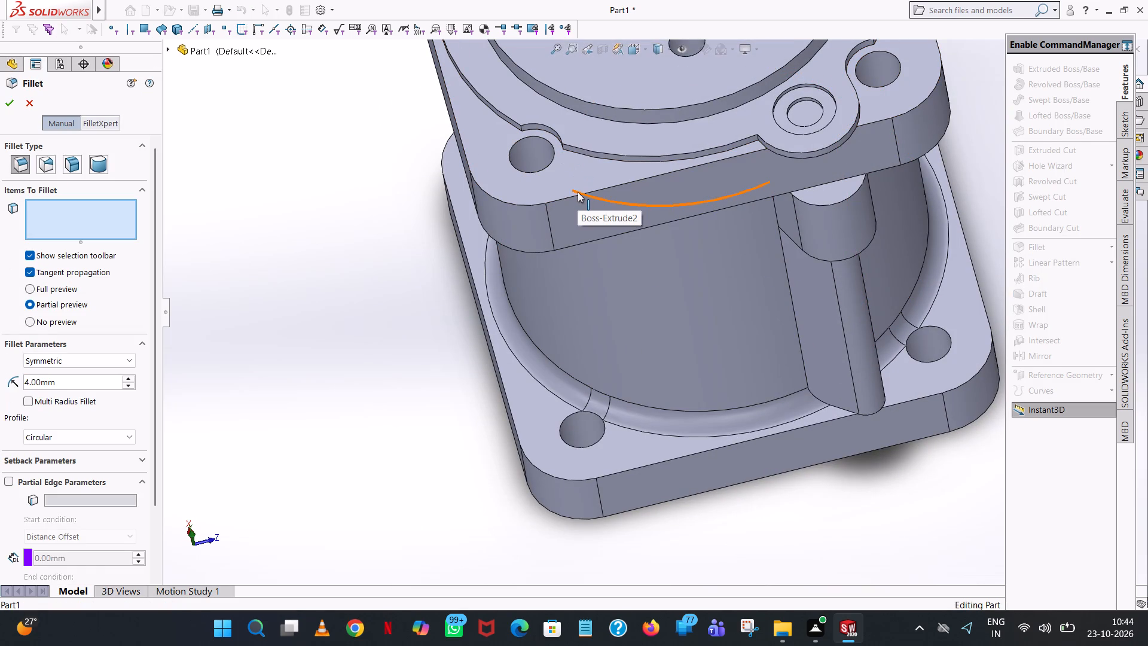
{"action": "left_click", "coordinate": [560, 199]}
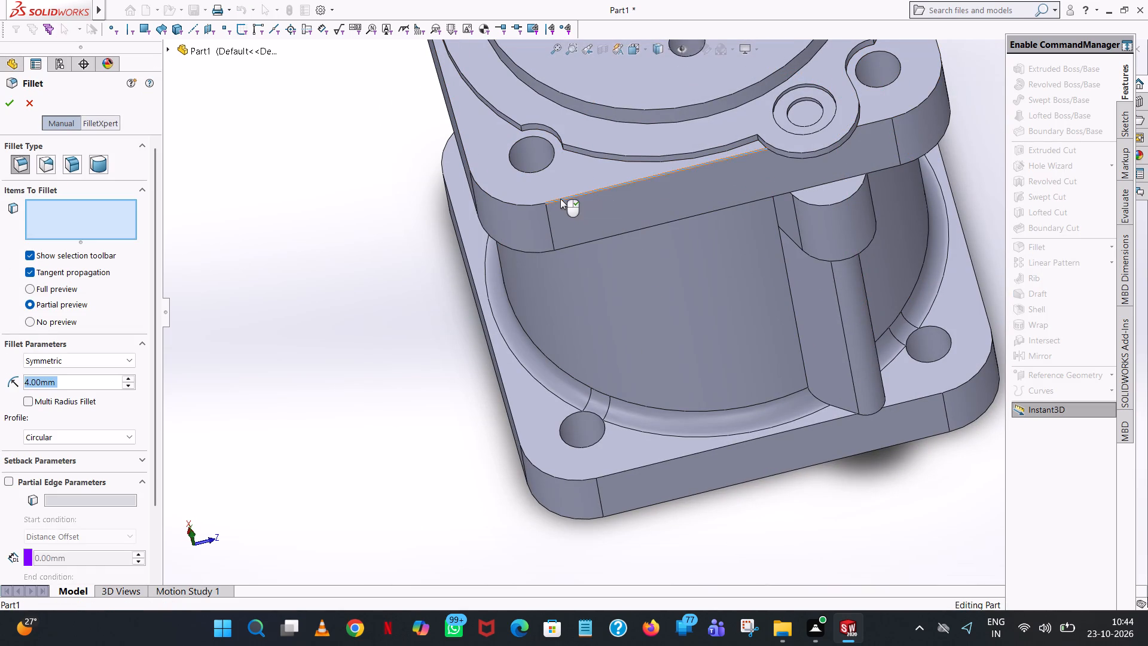
{"action": "left_click", "coordinate": [7, 102]}
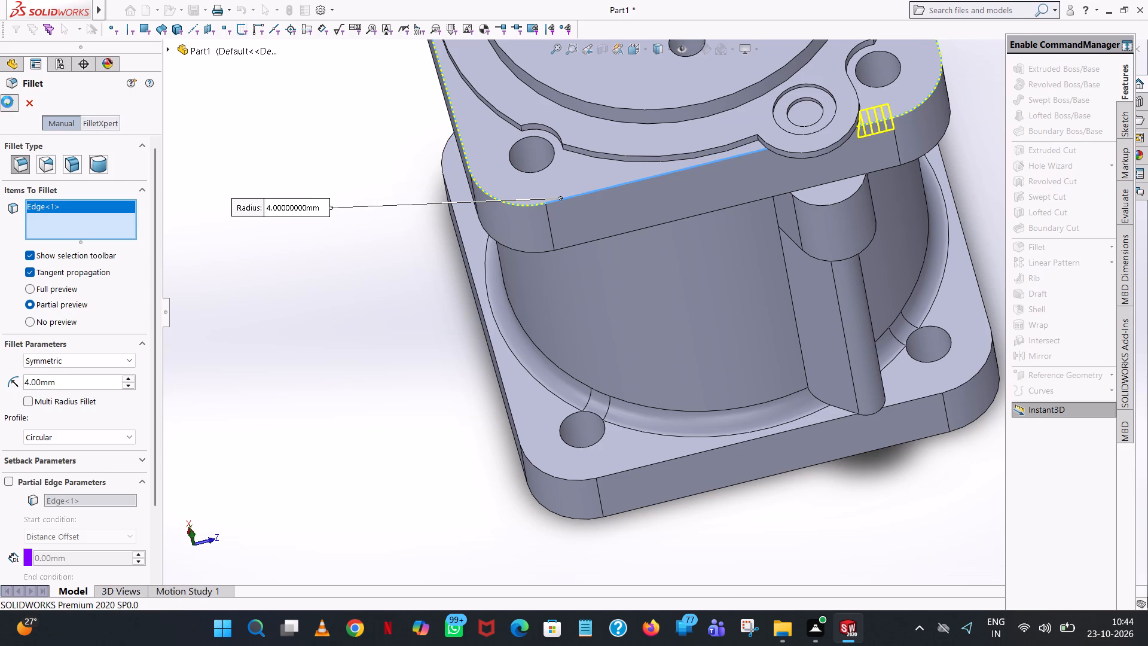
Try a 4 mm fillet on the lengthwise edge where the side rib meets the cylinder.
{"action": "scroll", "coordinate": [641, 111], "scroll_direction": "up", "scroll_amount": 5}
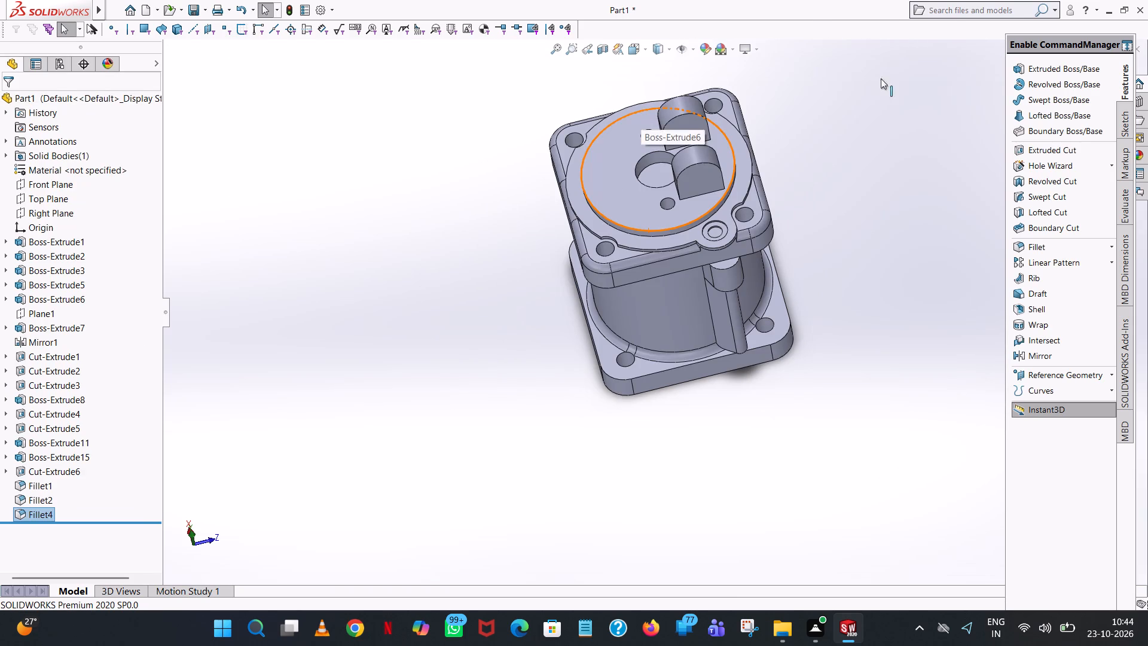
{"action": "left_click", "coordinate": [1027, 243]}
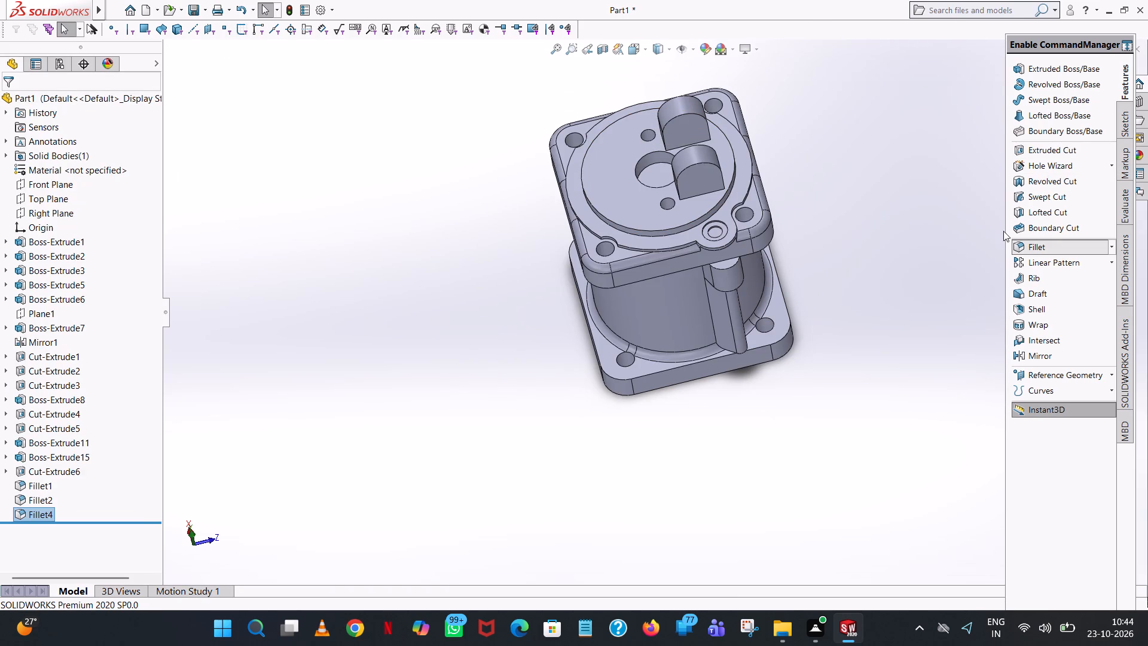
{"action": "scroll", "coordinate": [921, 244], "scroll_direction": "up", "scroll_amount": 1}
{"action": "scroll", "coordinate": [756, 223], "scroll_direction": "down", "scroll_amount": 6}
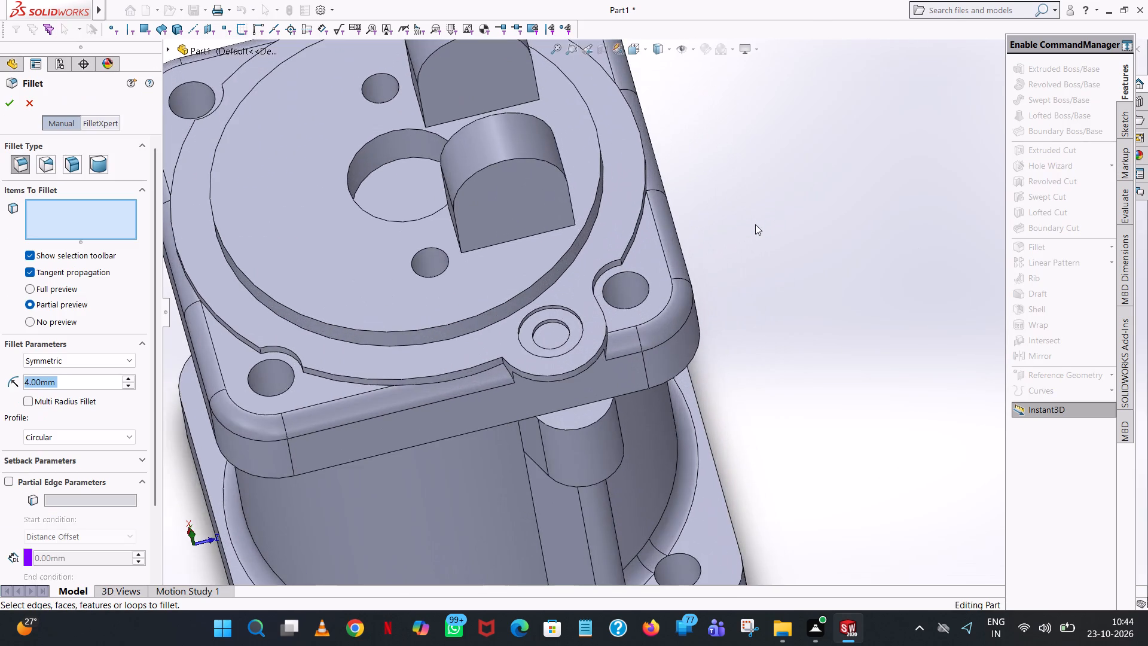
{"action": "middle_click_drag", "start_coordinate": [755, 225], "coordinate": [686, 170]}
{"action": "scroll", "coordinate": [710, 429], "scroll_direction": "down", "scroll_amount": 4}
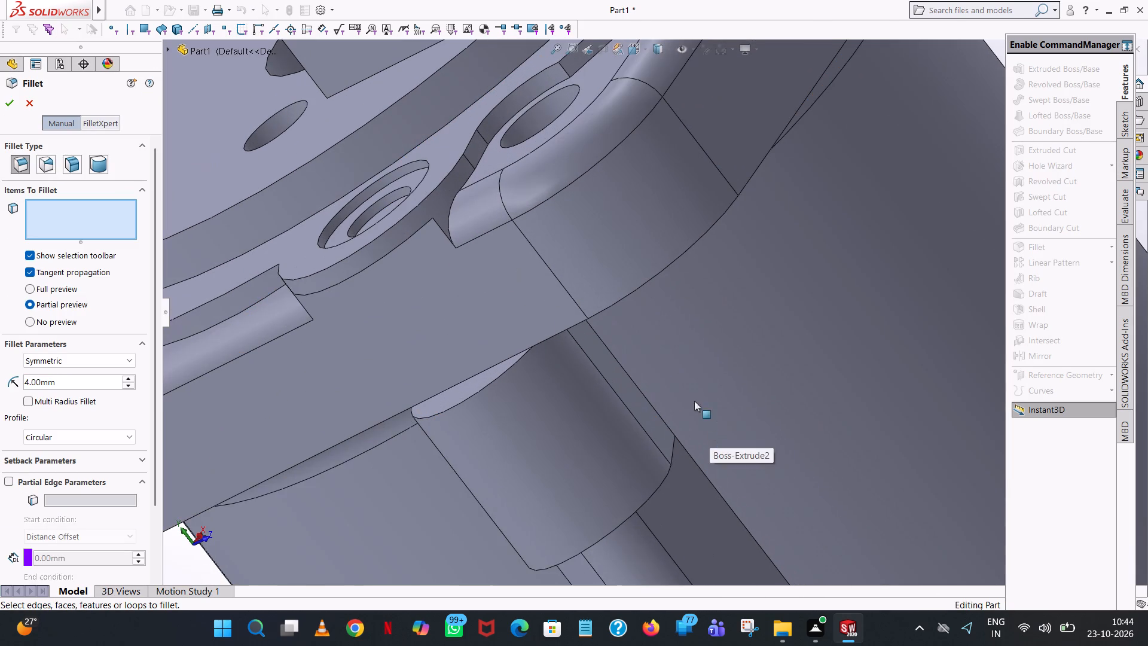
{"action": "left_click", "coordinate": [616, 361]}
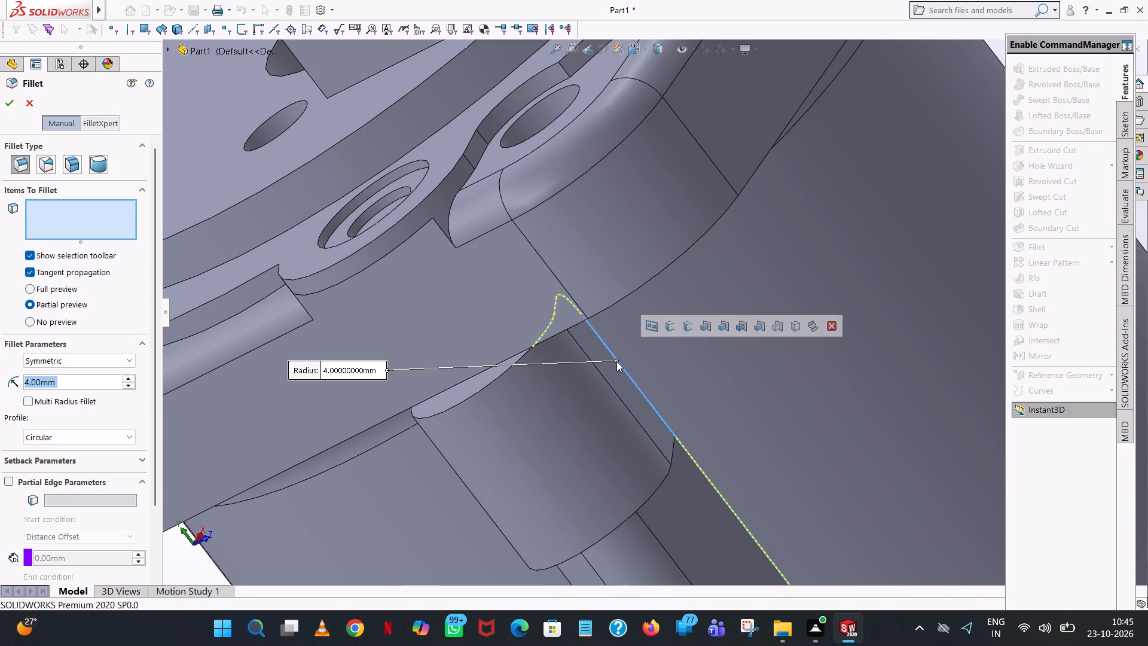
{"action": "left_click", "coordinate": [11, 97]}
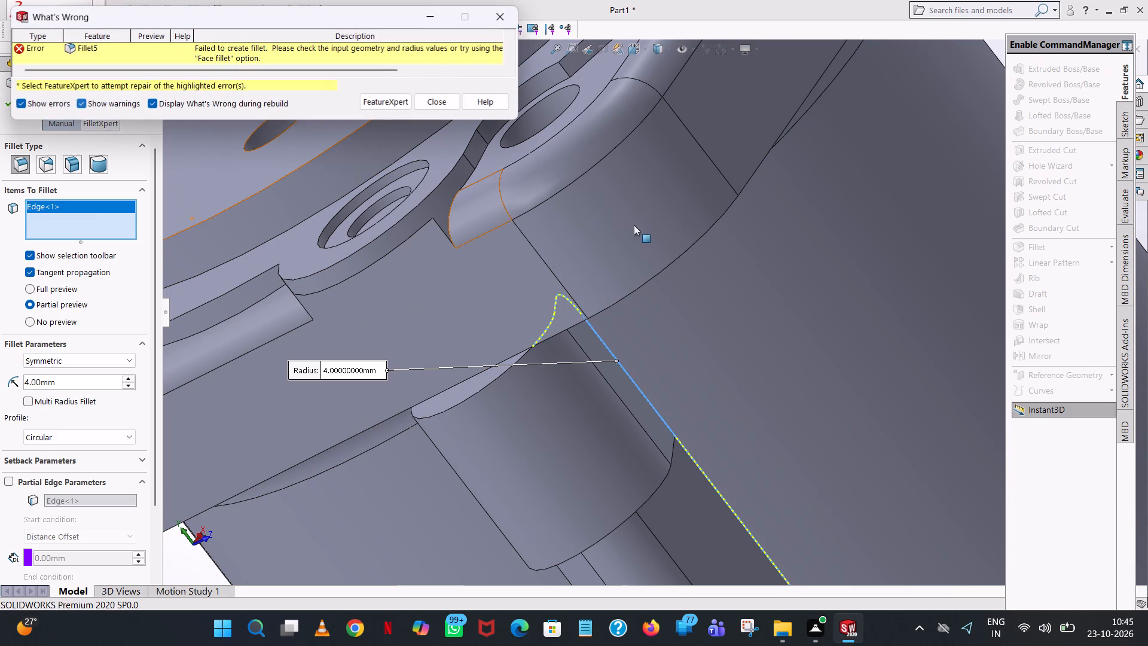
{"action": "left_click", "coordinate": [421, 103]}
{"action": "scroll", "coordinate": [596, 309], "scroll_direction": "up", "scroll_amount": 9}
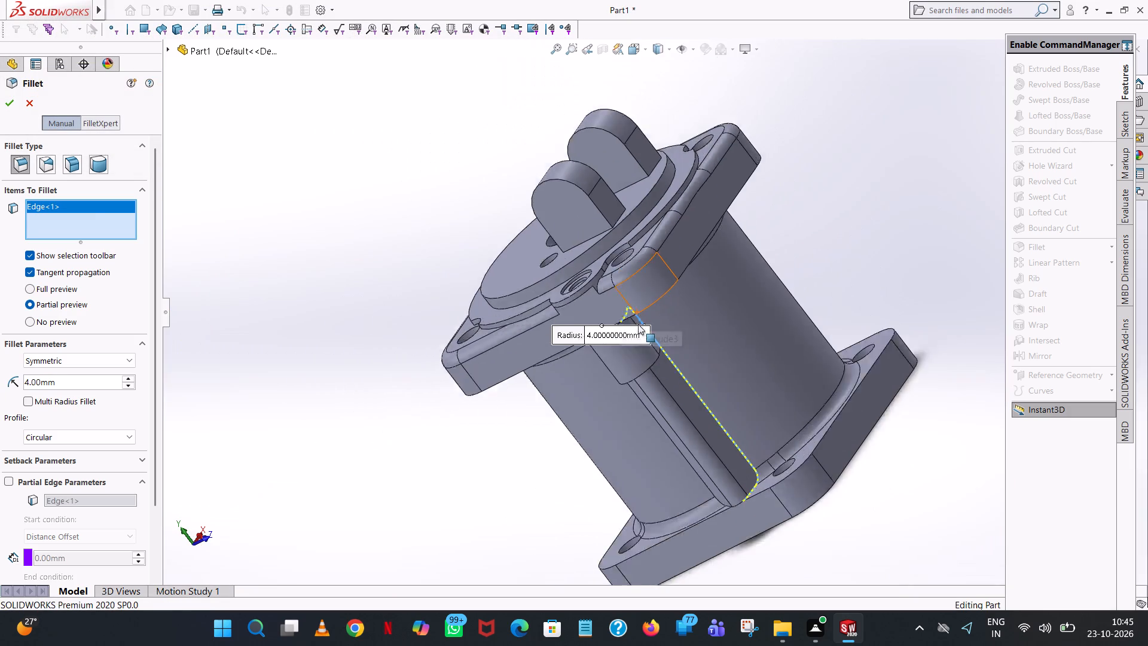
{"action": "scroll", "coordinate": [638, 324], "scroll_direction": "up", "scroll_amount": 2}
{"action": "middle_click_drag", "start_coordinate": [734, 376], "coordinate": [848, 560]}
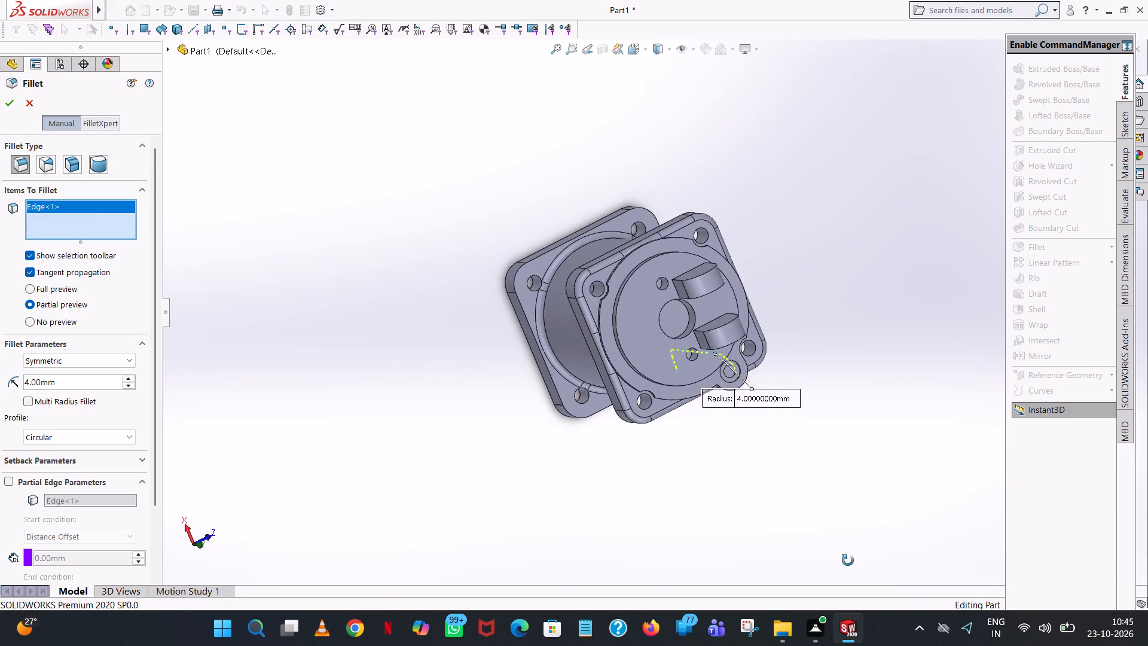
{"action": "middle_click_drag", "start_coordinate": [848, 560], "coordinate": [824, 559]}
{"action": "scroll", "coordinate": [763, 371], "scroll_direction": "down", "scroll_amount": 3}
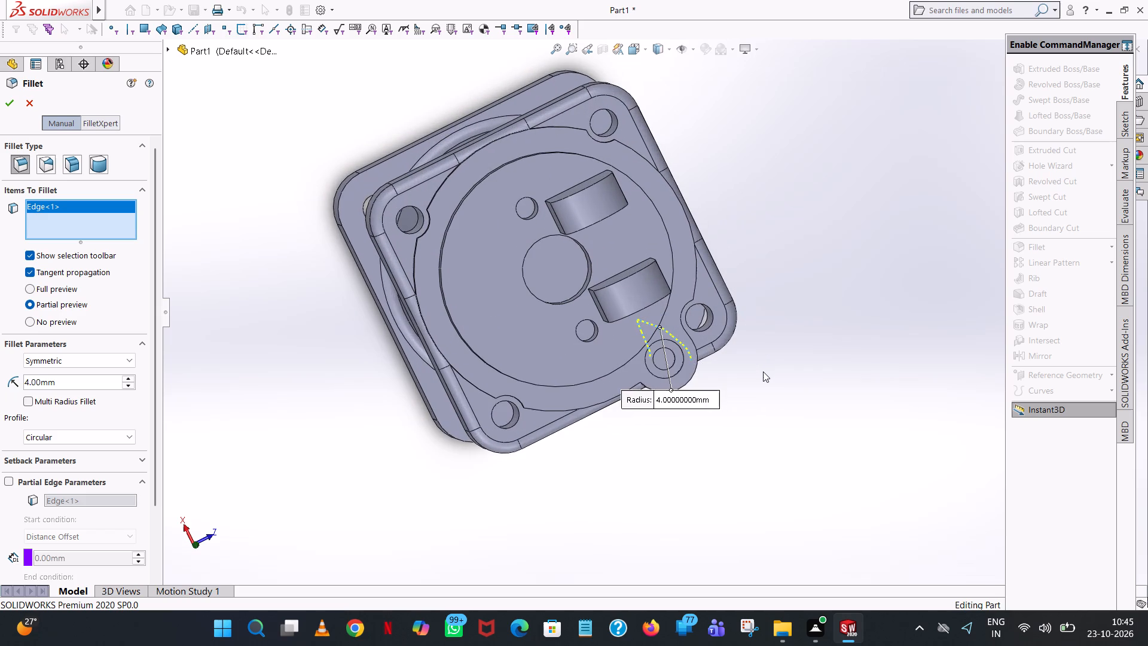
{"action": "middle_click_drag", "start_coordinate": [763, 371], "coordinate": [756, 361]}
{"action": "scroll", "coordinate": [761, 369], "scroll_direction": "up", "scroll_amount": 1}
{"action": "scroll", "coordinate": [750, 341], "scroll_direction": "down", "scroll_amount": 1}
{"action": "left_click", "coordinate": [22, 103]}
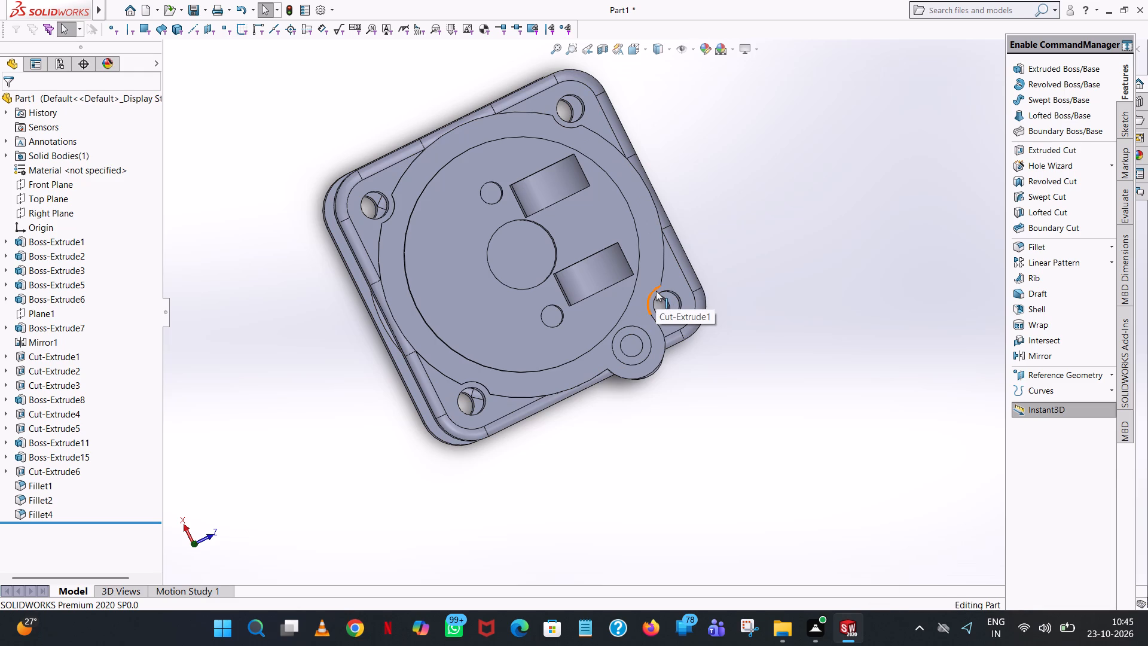
Start an extruded cut sketch on the outer flat face of the lug and draw a 4 mm radius circle concentric with its rounded end.
{"action": "left_click", "coordinate": [1051, 145]}
{"action": "middle_click_drag", "start_coordinate": [839, 304], "coordinate": [773, 81]}
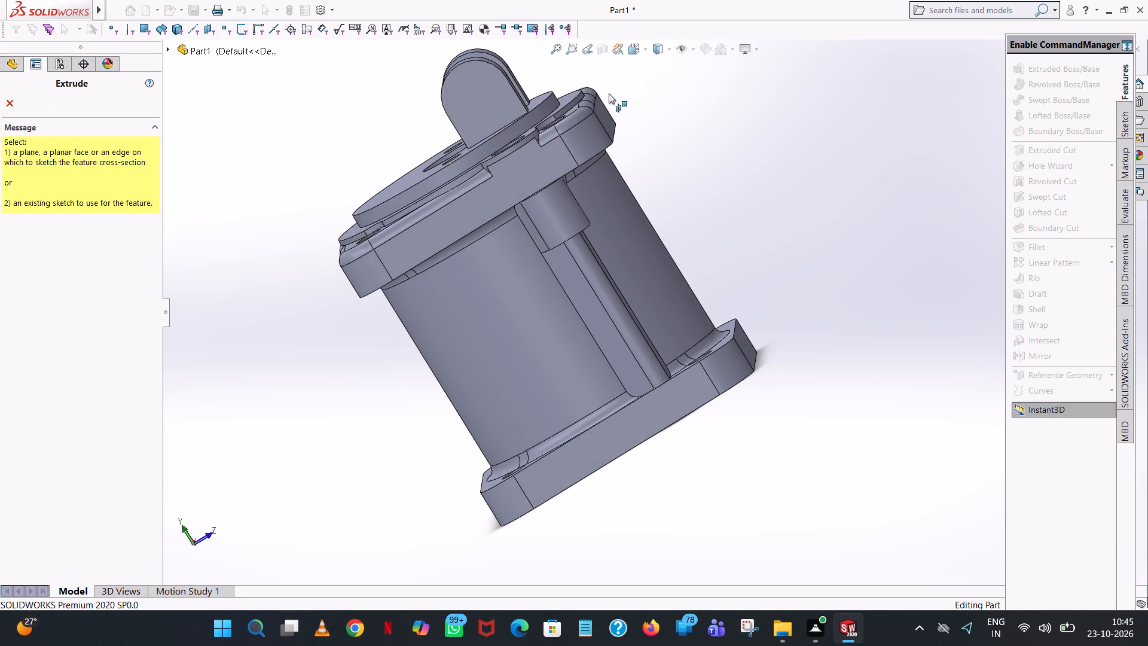
{"action": "left_click", "coordinate": [477, 92]}
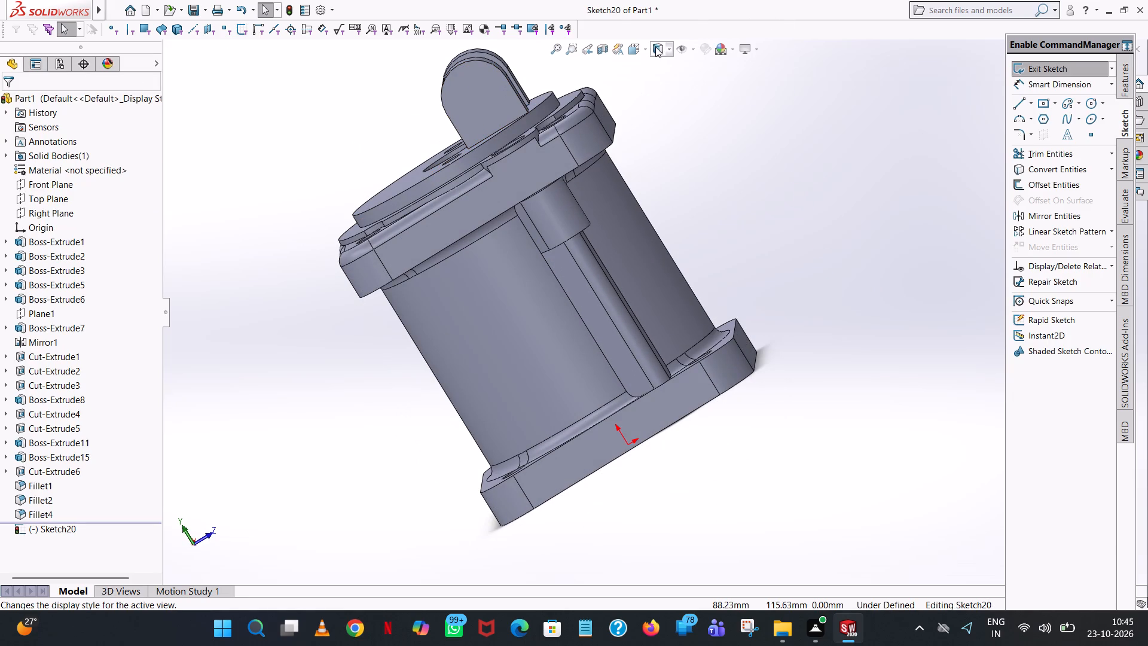
{"action": "left_click", "coordinate": [646, 43]}
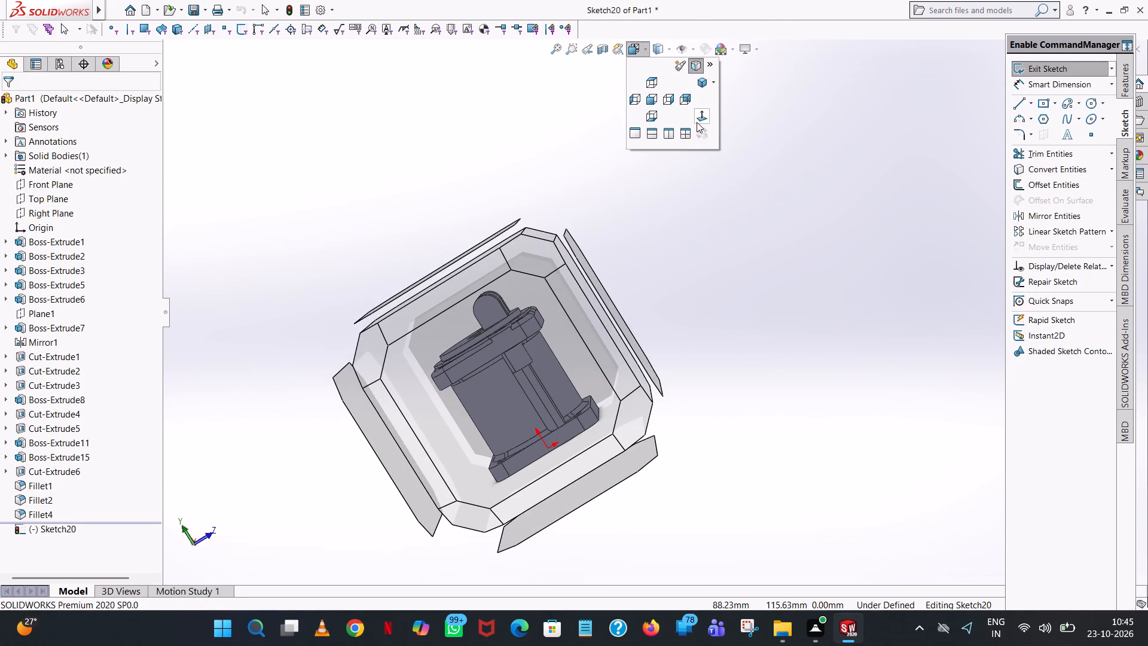
{"action": "left_click", "coordinate": [697, 122]}
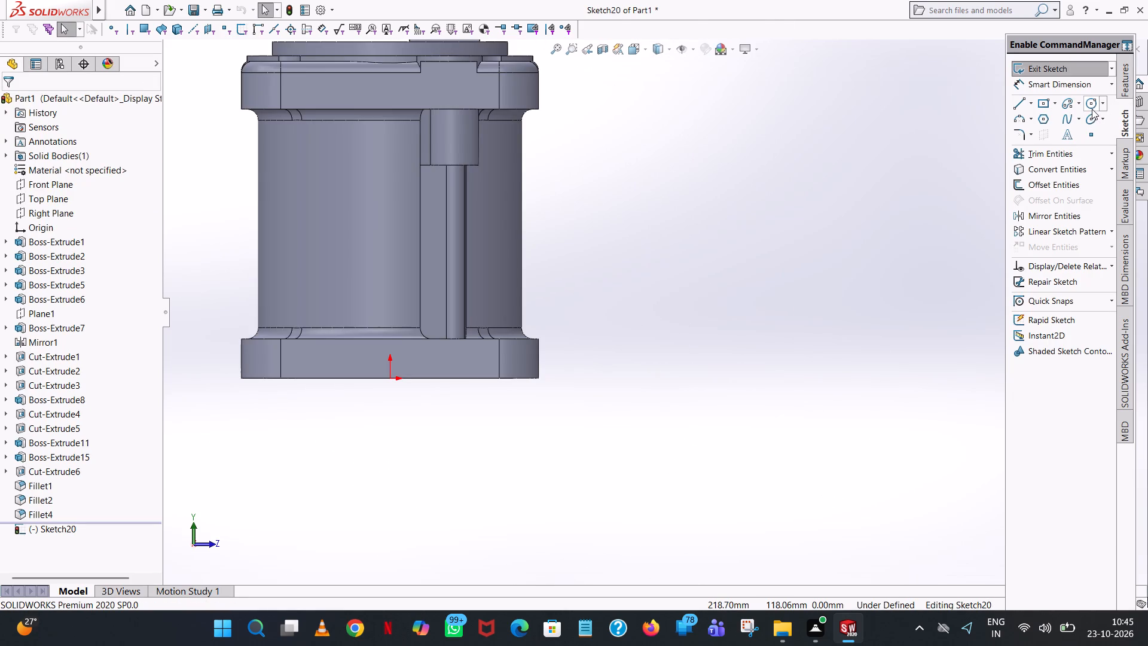
{"action": "left_click", "coordinate": [1092, 108]}
{"action": "scroll", "coordinate": [374, 119], "scroll_direction": "up", "scroll_amount": 4}
{"action": "scroll", "coordinate": [627, 152], "scroll_direction": "down", "scroll_amount": 5}
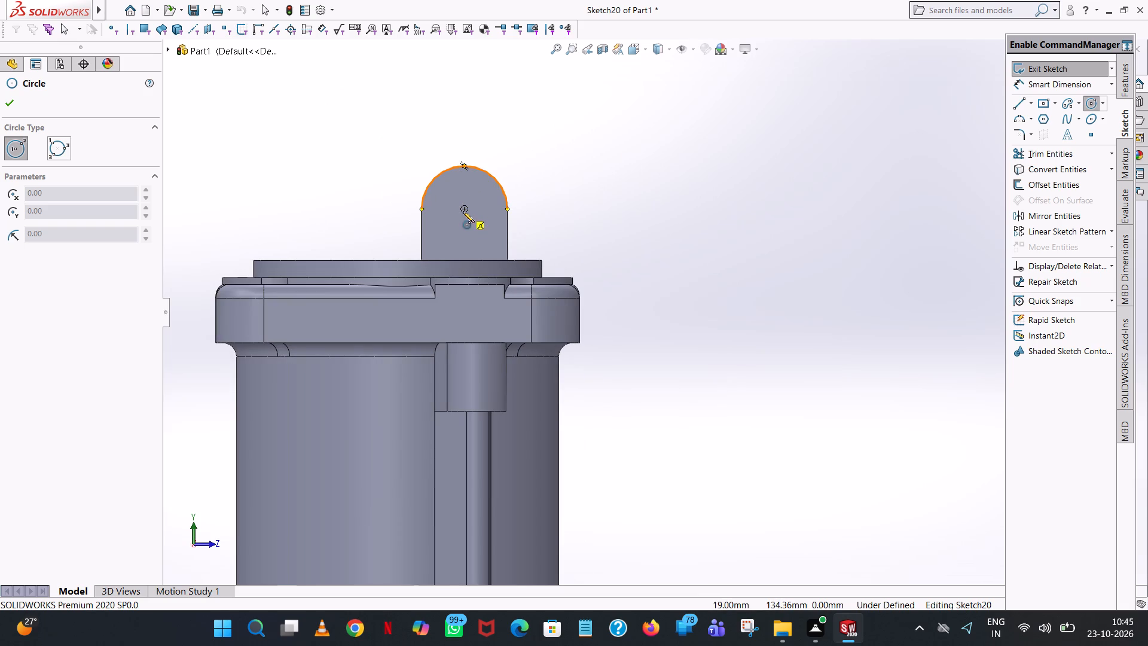
{"action": "left_click", "coordinate": [465, 210]}
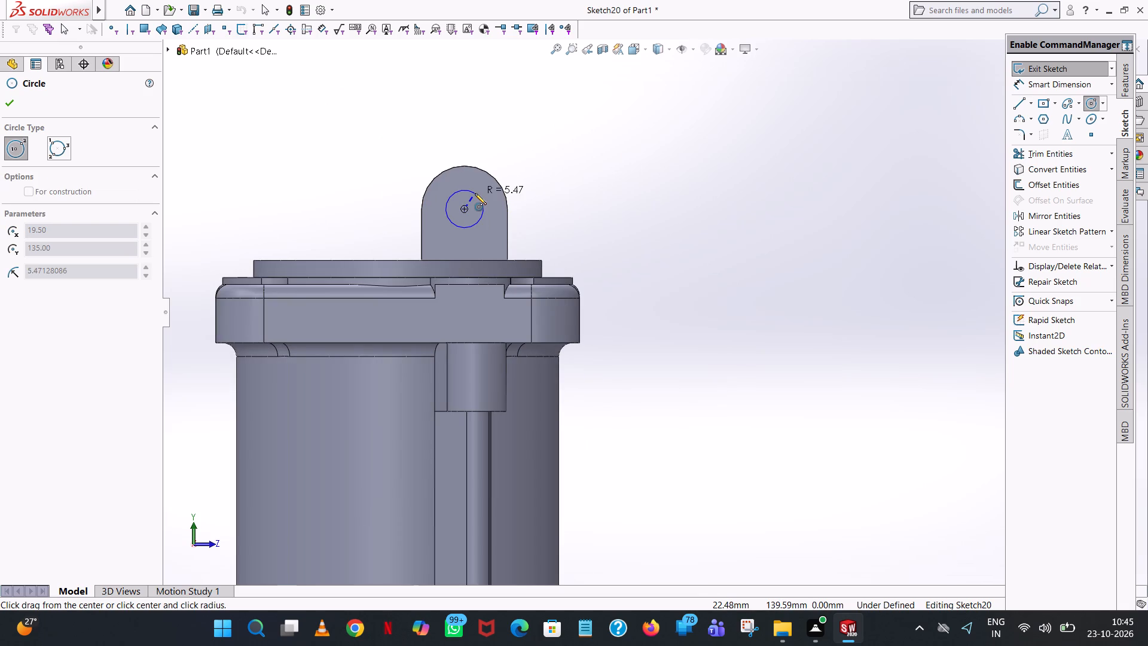
{"action": "left_click", "coordinate": [475, 193]}
{"action": "key", "text": "4"}
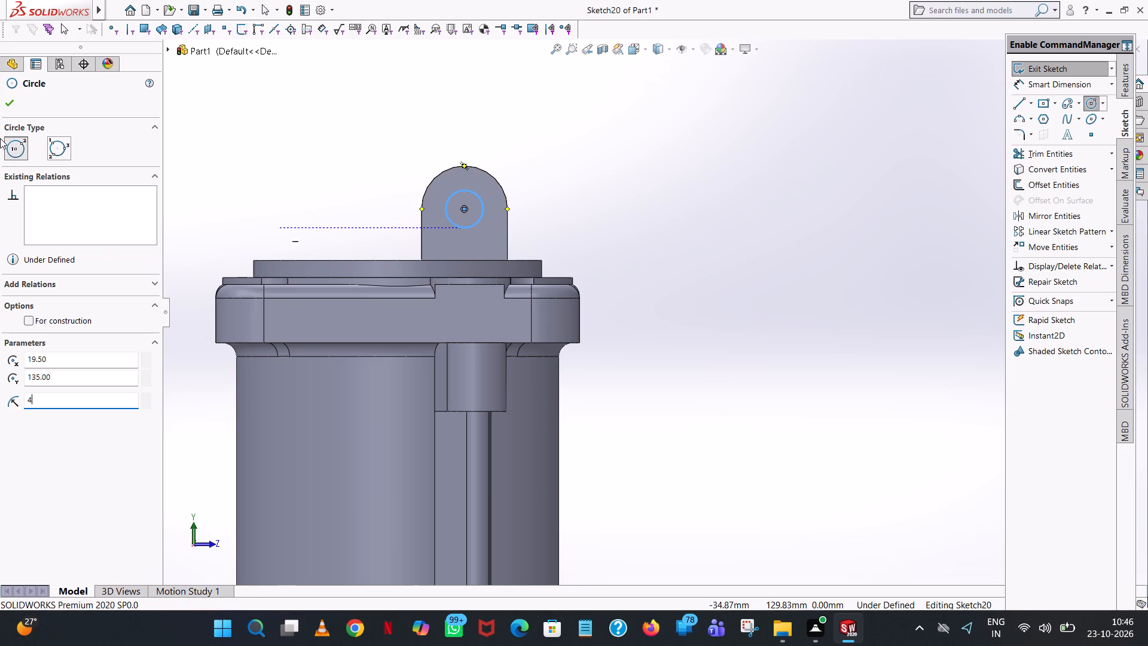
{"action": "left_click", "coordinate": [11, 97]}
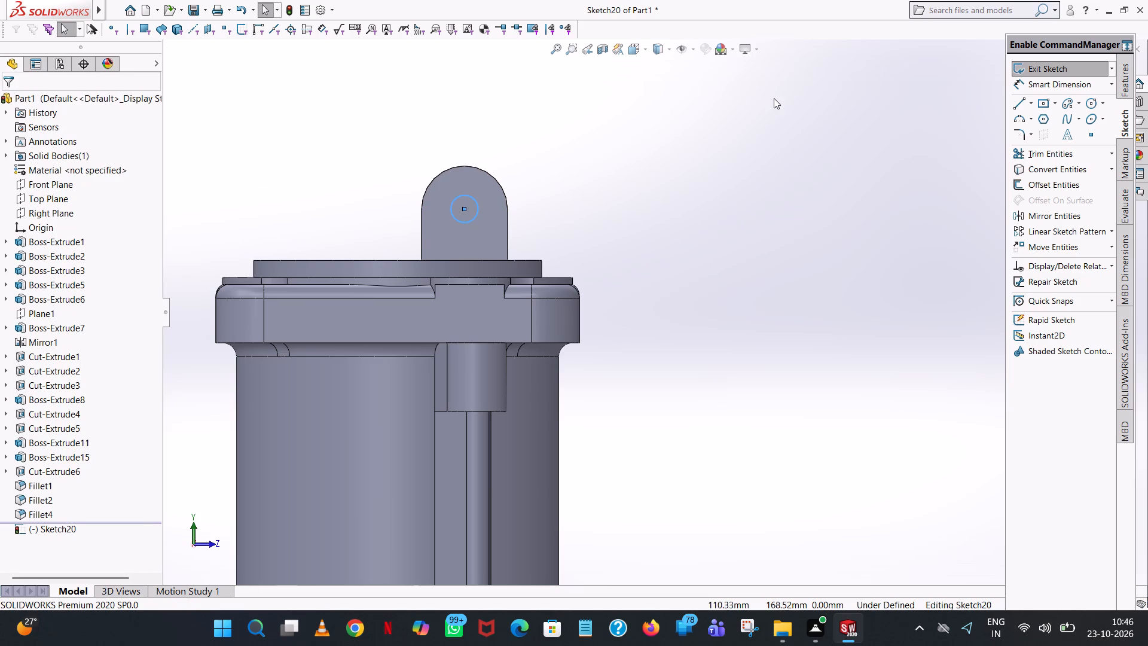
{"action": "left_click", "coordinate": [774, 98]}
Dimension the circle on the lug face with a diameter of 8 mm.
{"action": "left_click", "coordinate": [1098, 90]}
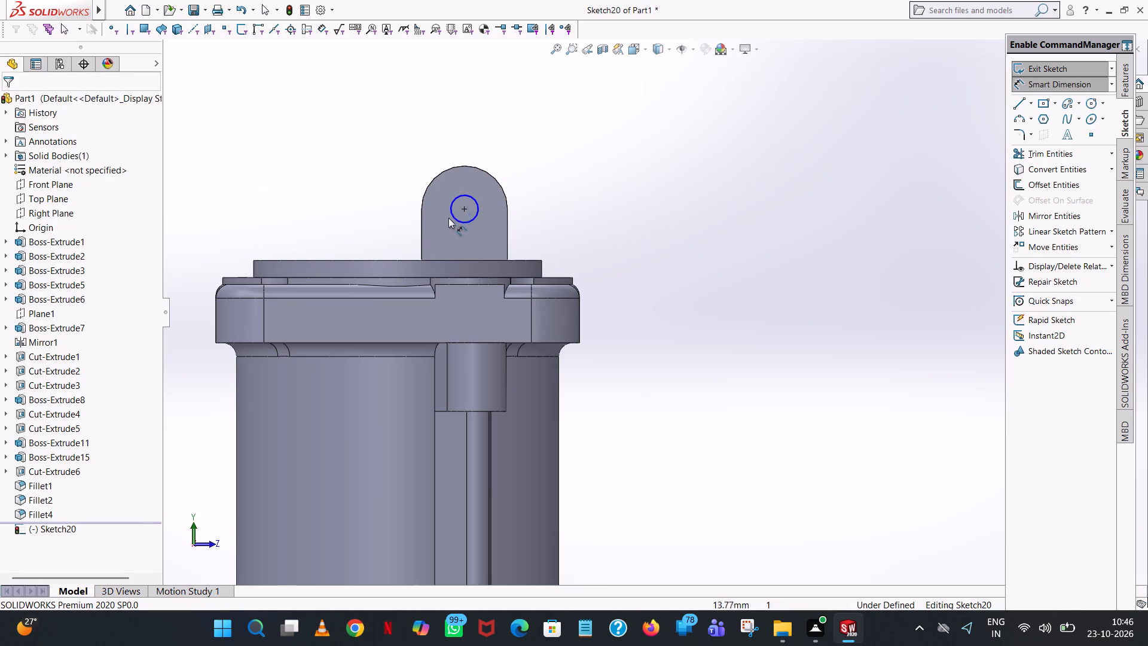
{"action": "left_click", "coordinate": [466, 196]}
{"action": "left_click", "coordinate": [632, 103]}
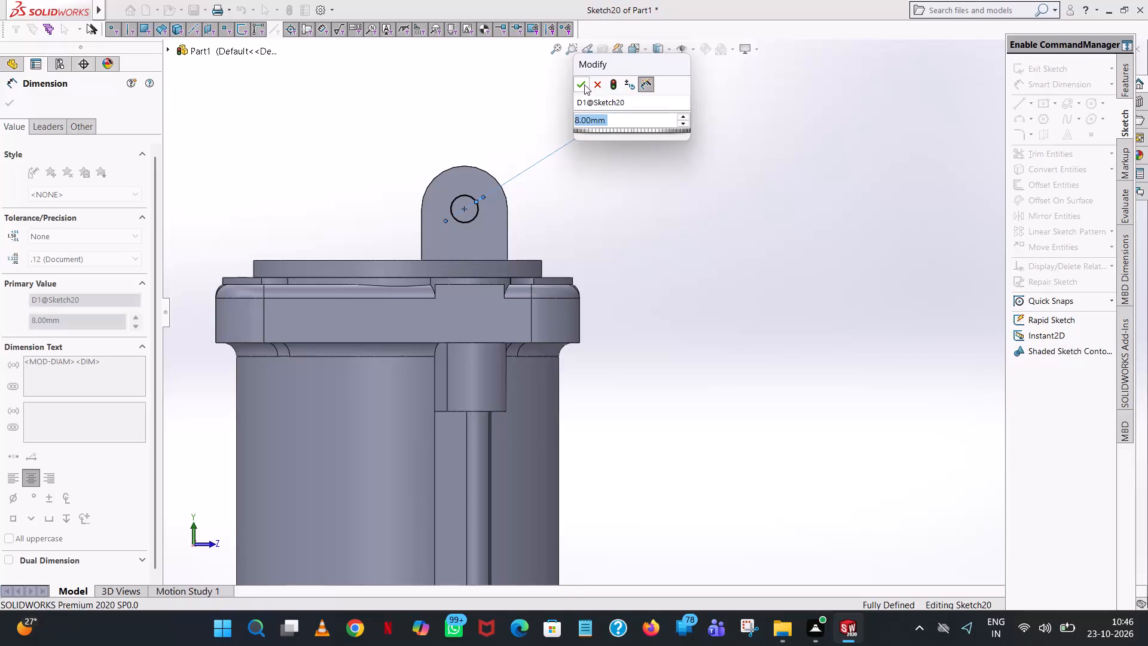
{"action": "left_click", "coordinate": [581, 85]}
{"action": "left_click", "coordinate": [819, 114]}
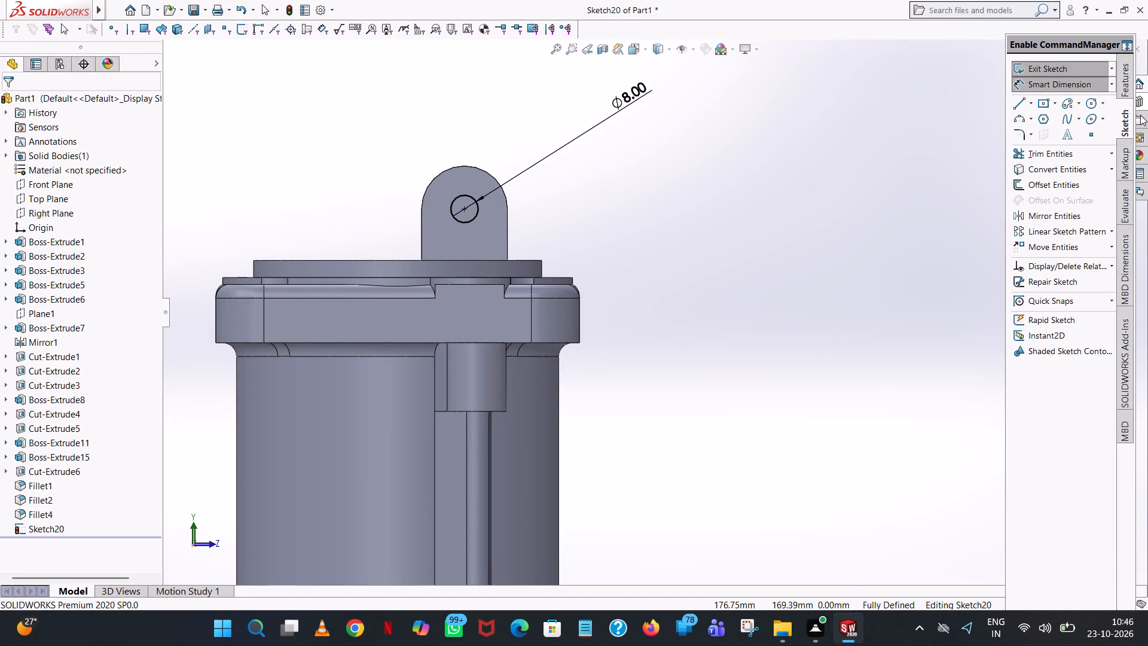
Cut-extrude the 8 mm circle as a 62 mm blind cut through both lugs.
{"action": "left_click", "coordinate": [1125, 83]}
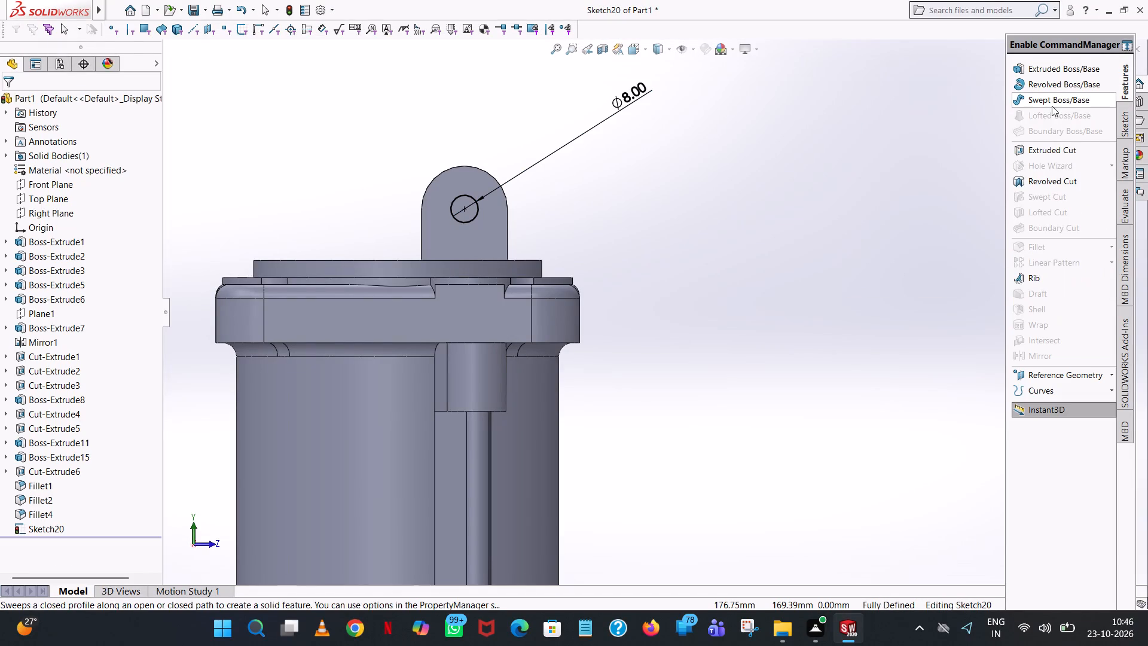
{"action": "left_click", "coordinate": [1016, 152]}
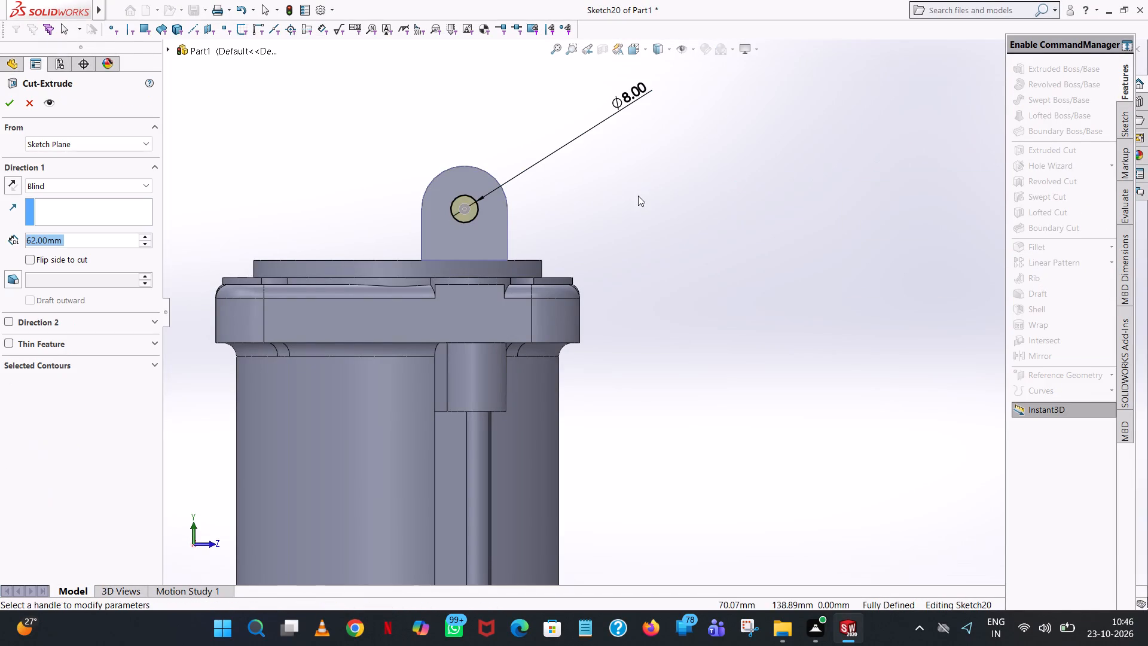
{"action": "middle_click_drag", "start_coordinate": [630, 206], "coordinate": [562, 279]}
{"action": "left_click", "coordinate": [16, 107]}
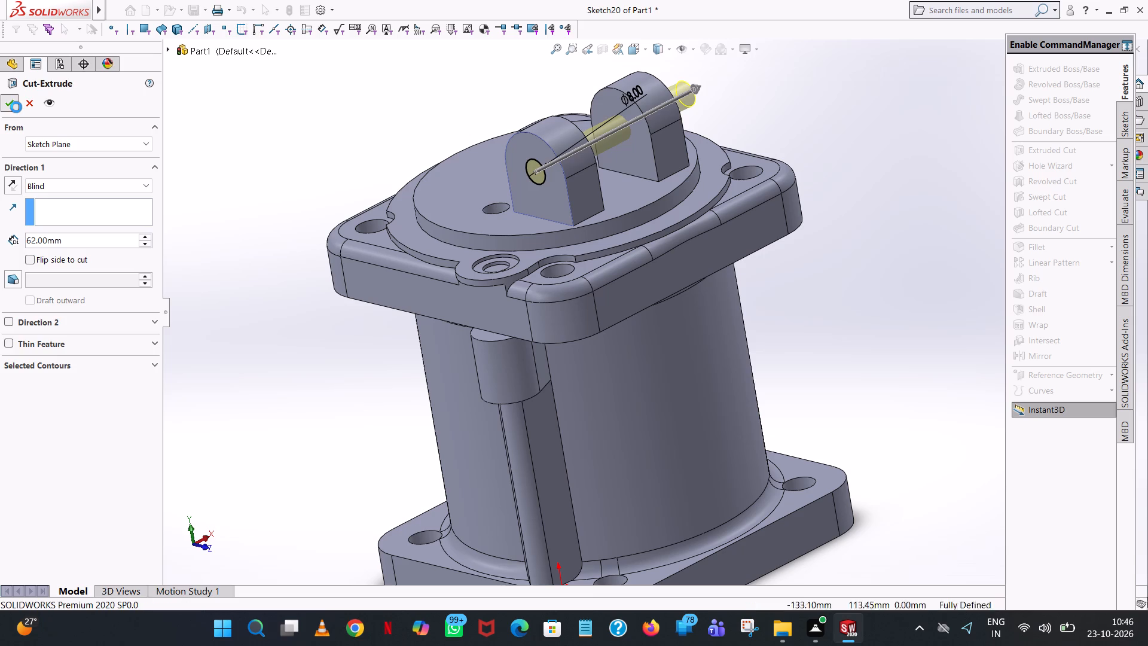
{"action": "left_click", "coordinate": [457, 56]}
{"action": "scroll", "coordinate": [681, 91], "scroll_direction": "up", "scroll_amount": 4}
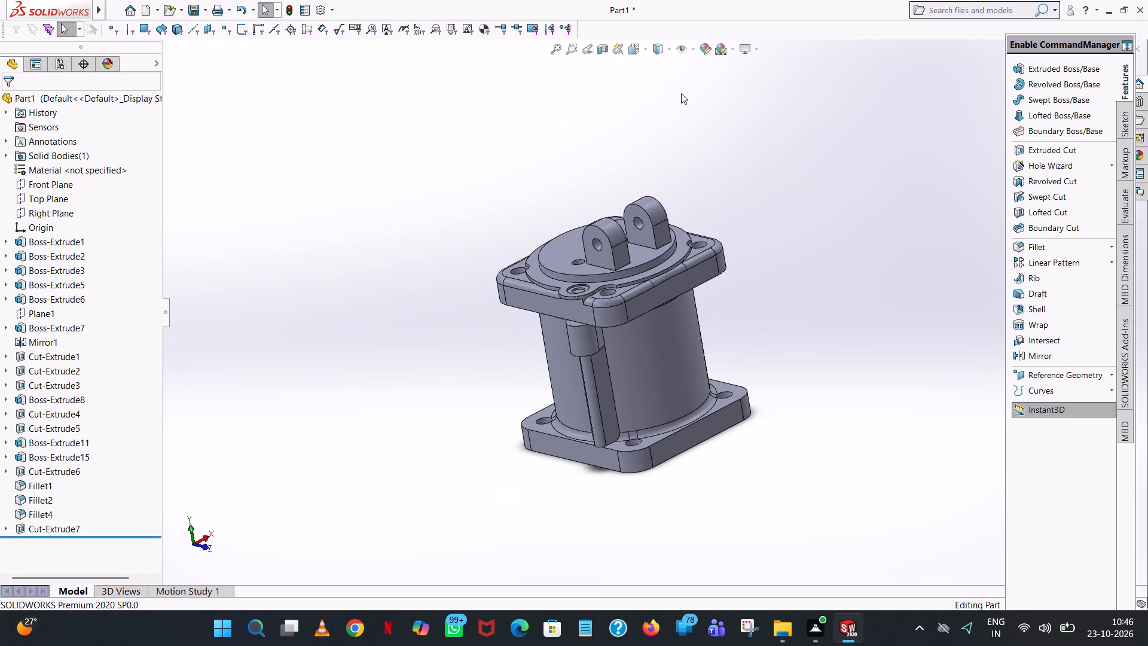
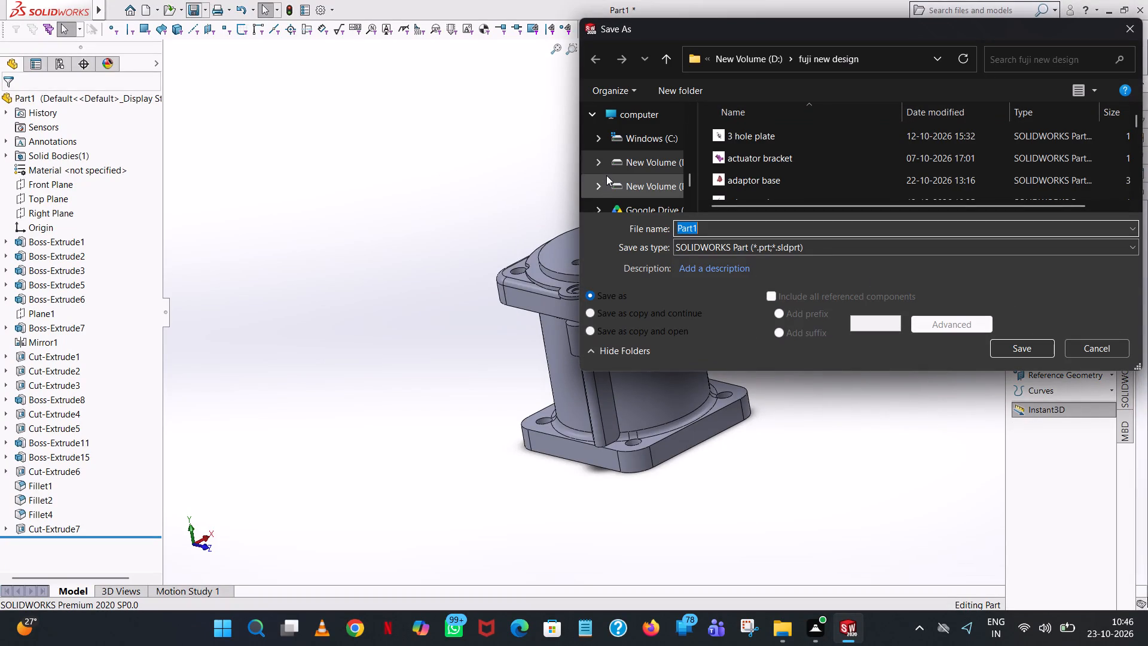
Save the part as "valve casing" in the "fuji new design" folder.
{"action": "type", "text": "va"}
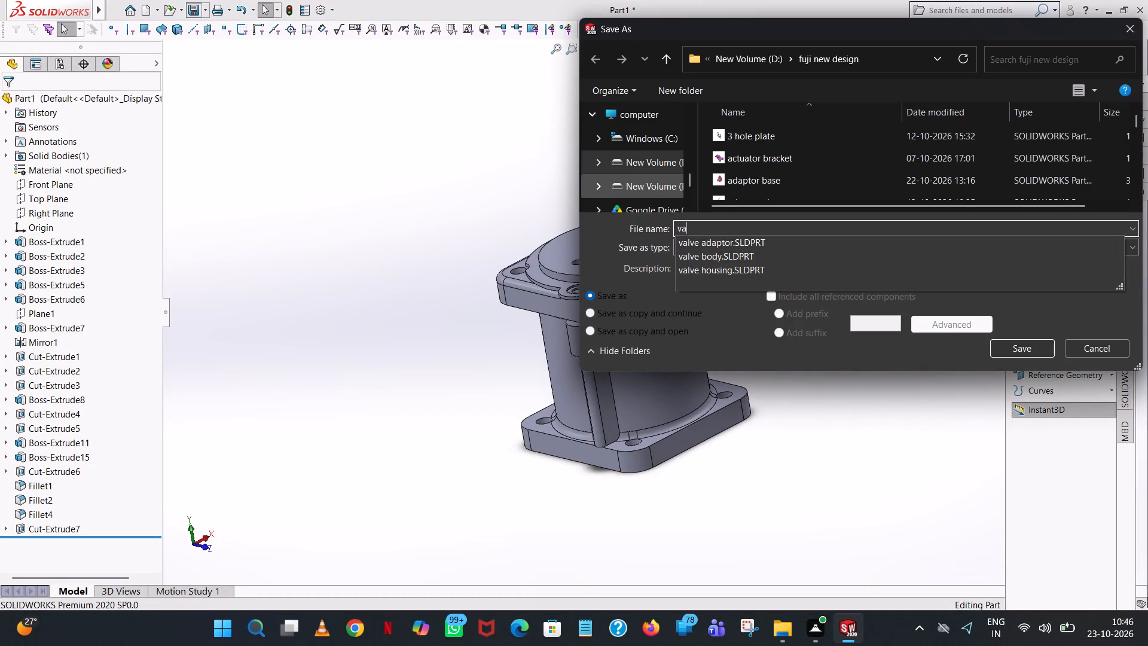
{"action": "key", "text": "period"}
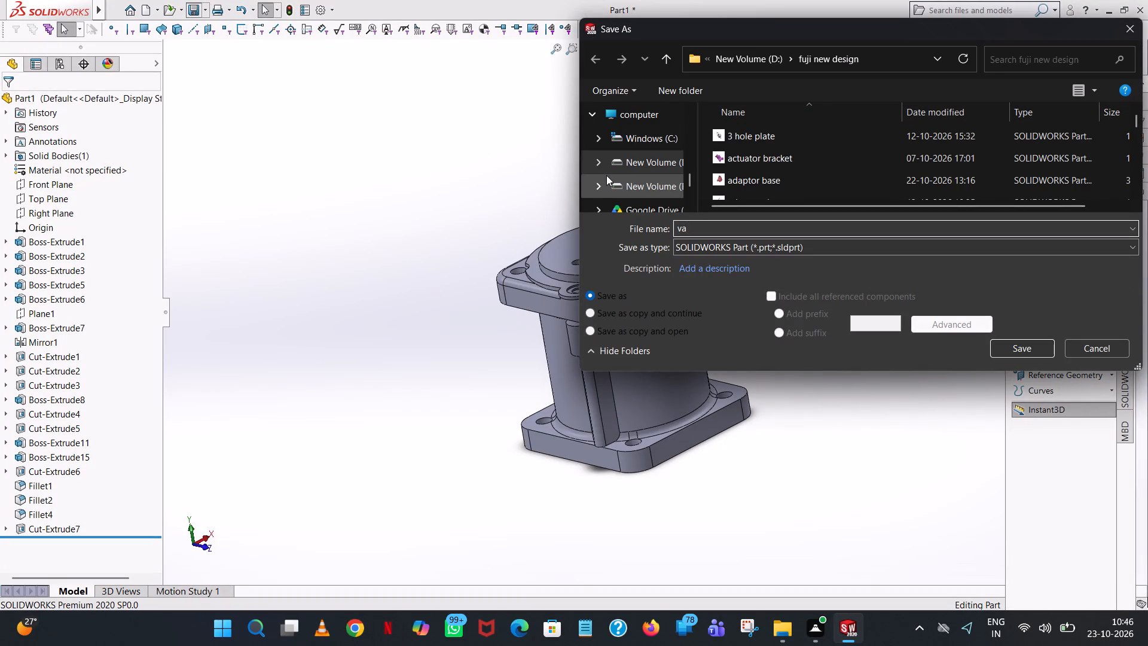
{"action": "key", "text": "BackSpace"}
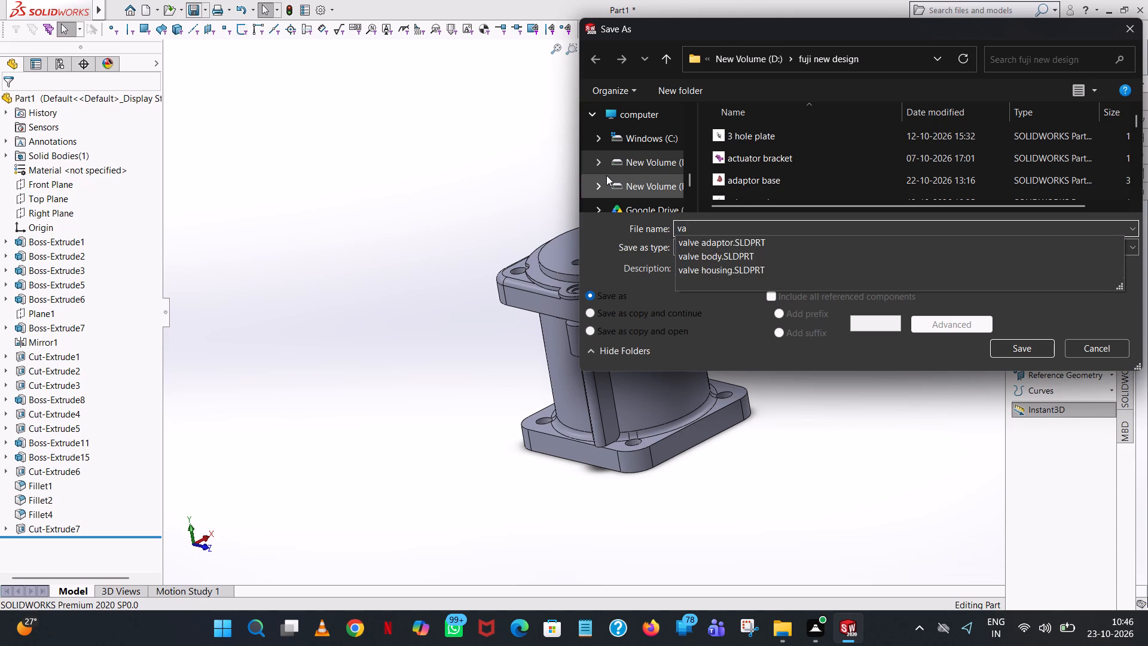
{"action": "key", "text": "l"}
{"action": "type", "text": "ve c"}
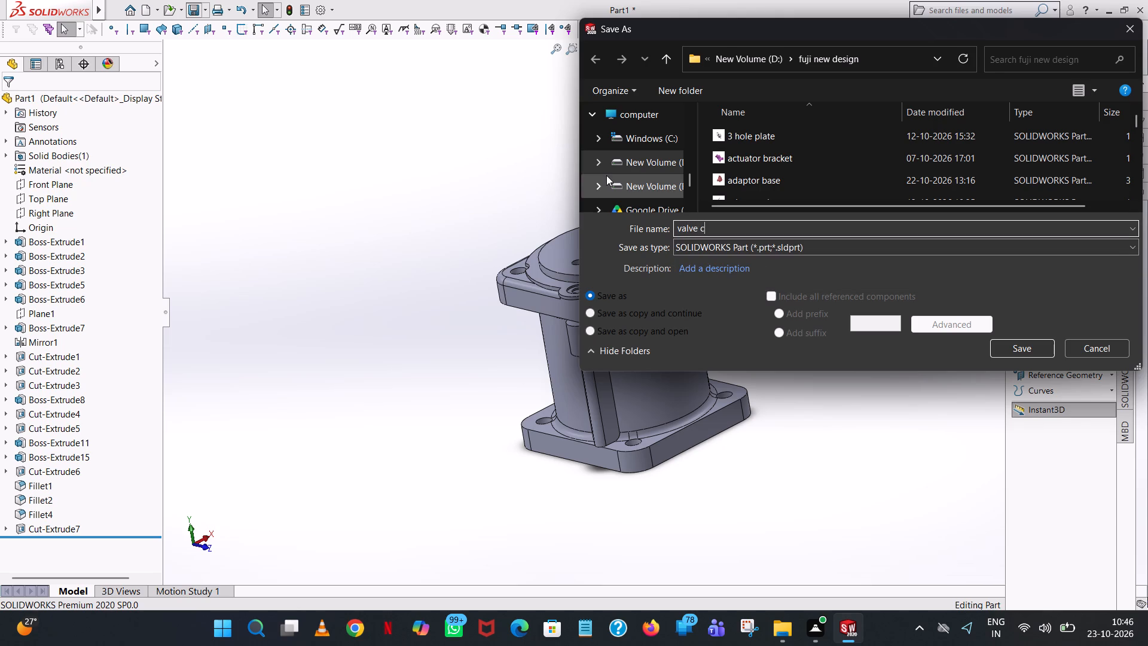
{"action": "key", "text": "a"}
{"action": "key", "text": "s"}
{"action": "key", "text": "i"}
{"action": "type", "text": "ng"}
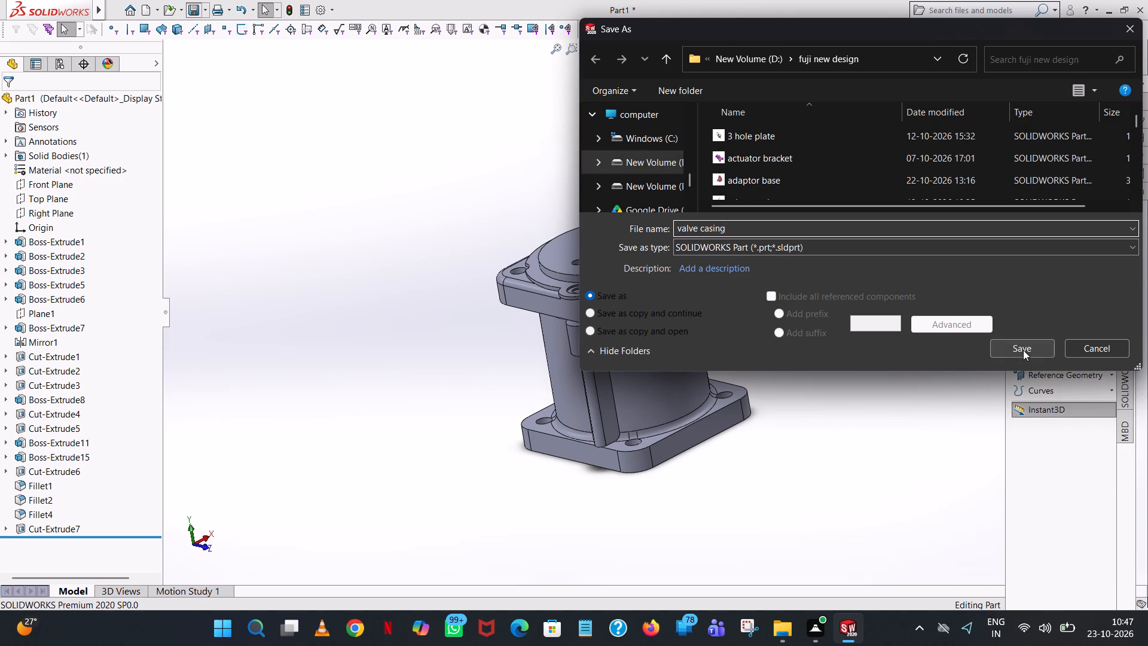
{"action": "left_click", "coordinate": [1023, 350]}
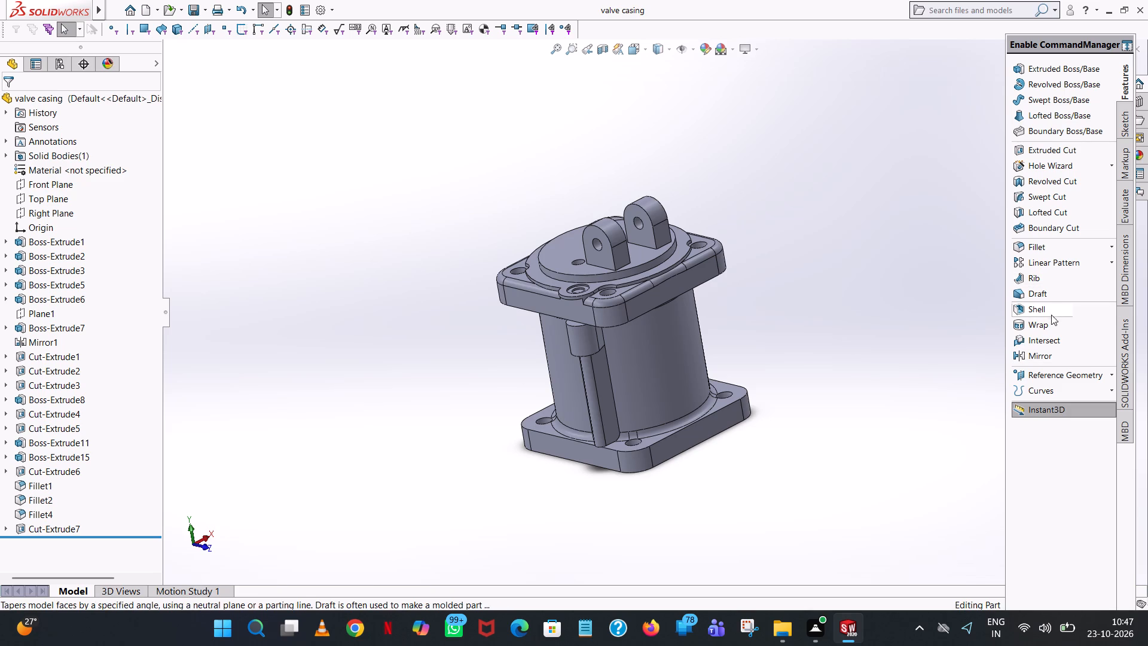
Apply a standard grey colour (RGB 128, 128, 128) to the whole valve casing body.
{"action": "middle_click_drag", "start_coordinate": [644, 178], "coordinate": [650, 178]}
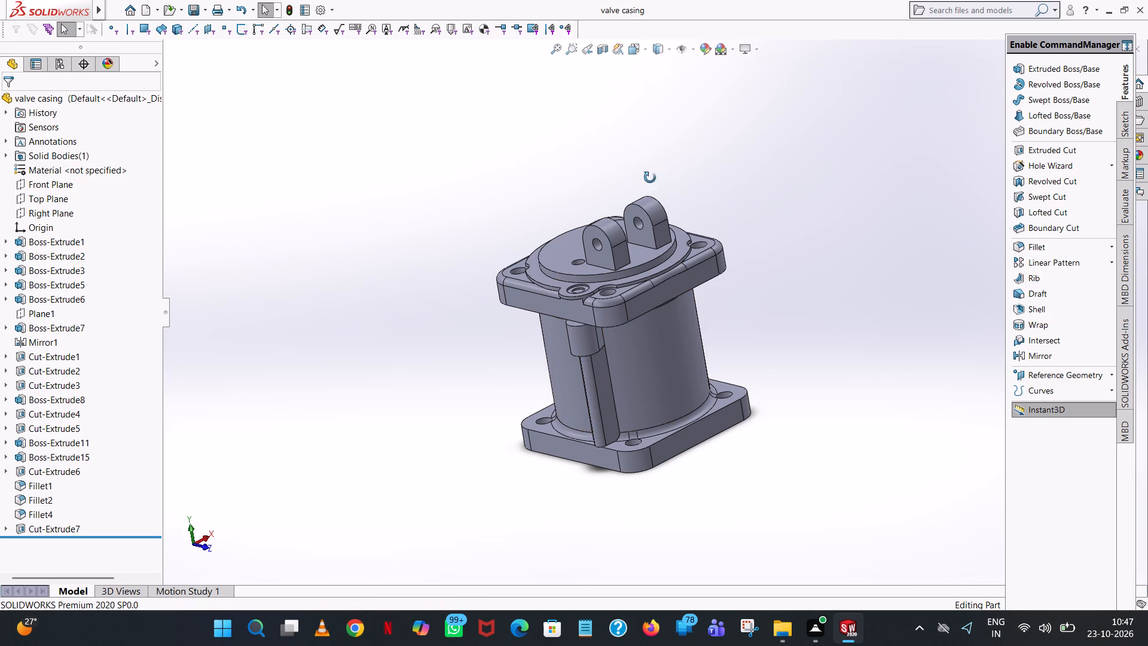
{"action": "middle_click_drag", "start_coordinate": [650, 178], "coordinate": [822, 194]}
{"action": "scroll", "coordinate": [790, 348], "scroll_direction": "up", "scroll_amount": 1}
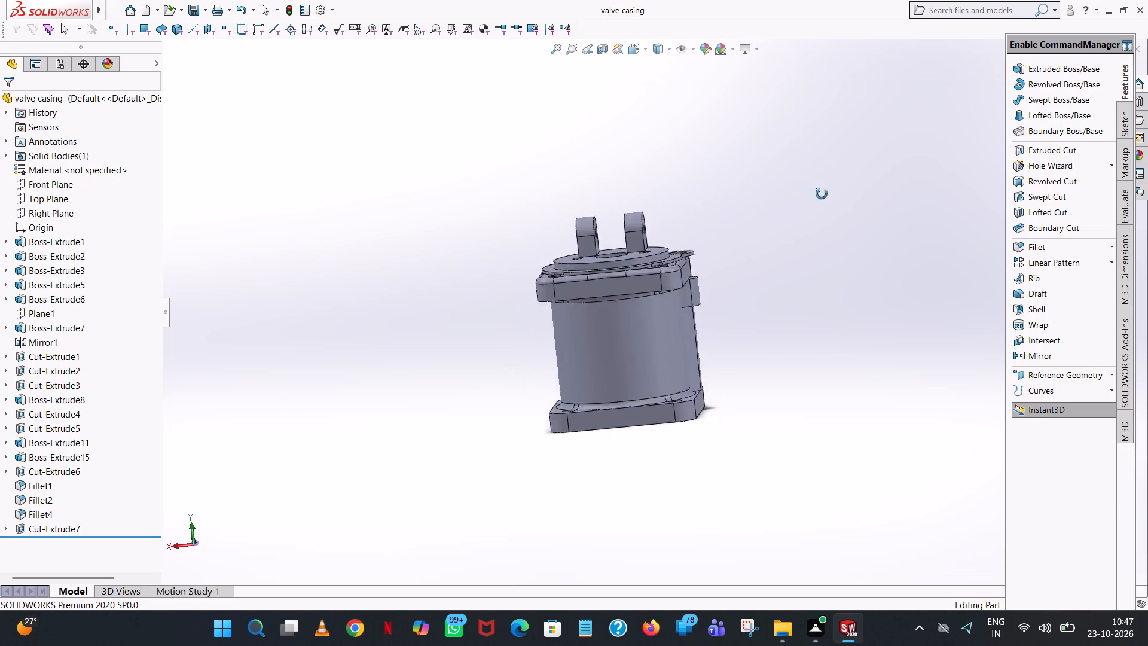
{"action": "middle_click_drag", "start_coordinate": [822, 194], "coordinate": [831, 230]}
{"action": "right_click", "coordinate": [630, 304]}
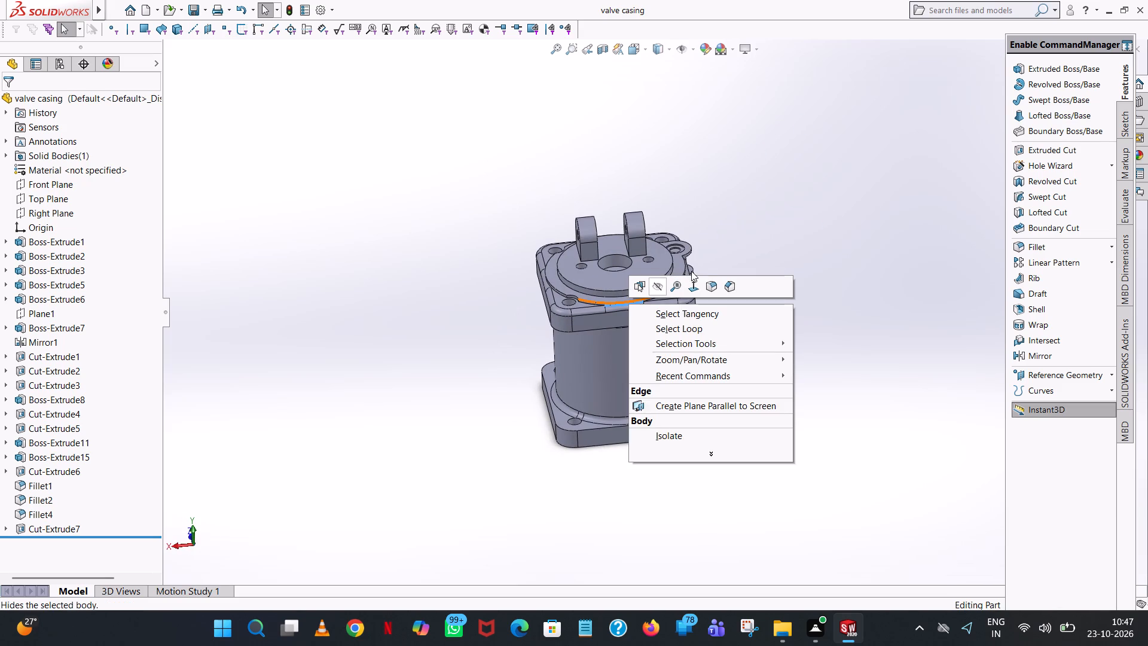
{"action": "left_click", "coordinate": [793, 123]}
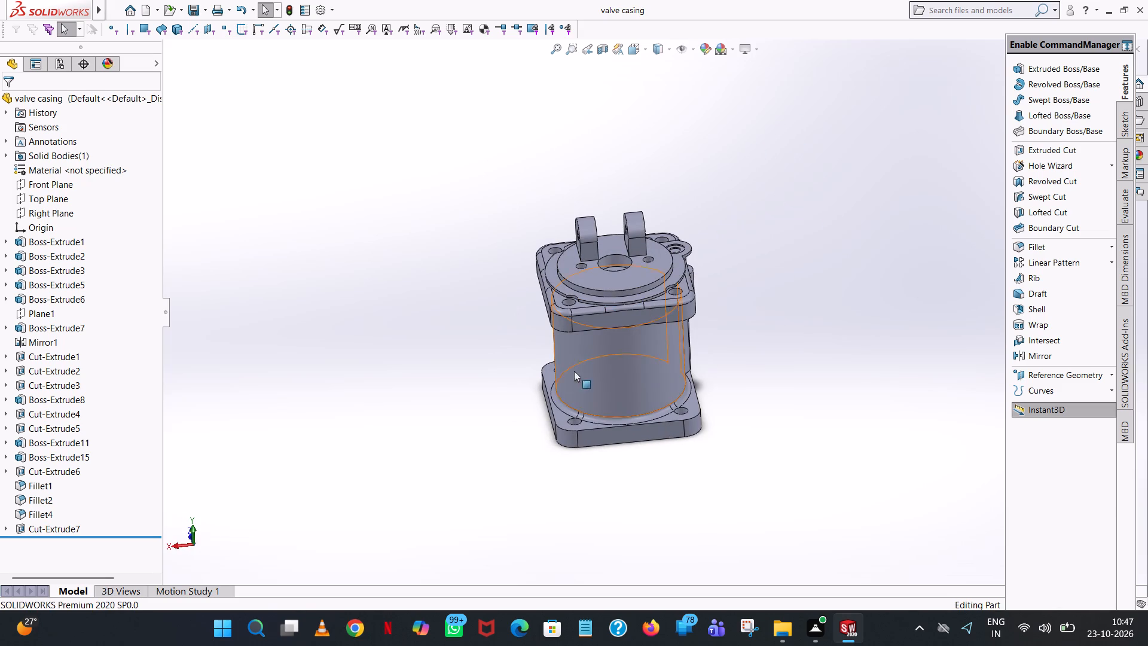
{"action": "right_click", "coordinate": [624, 328]}
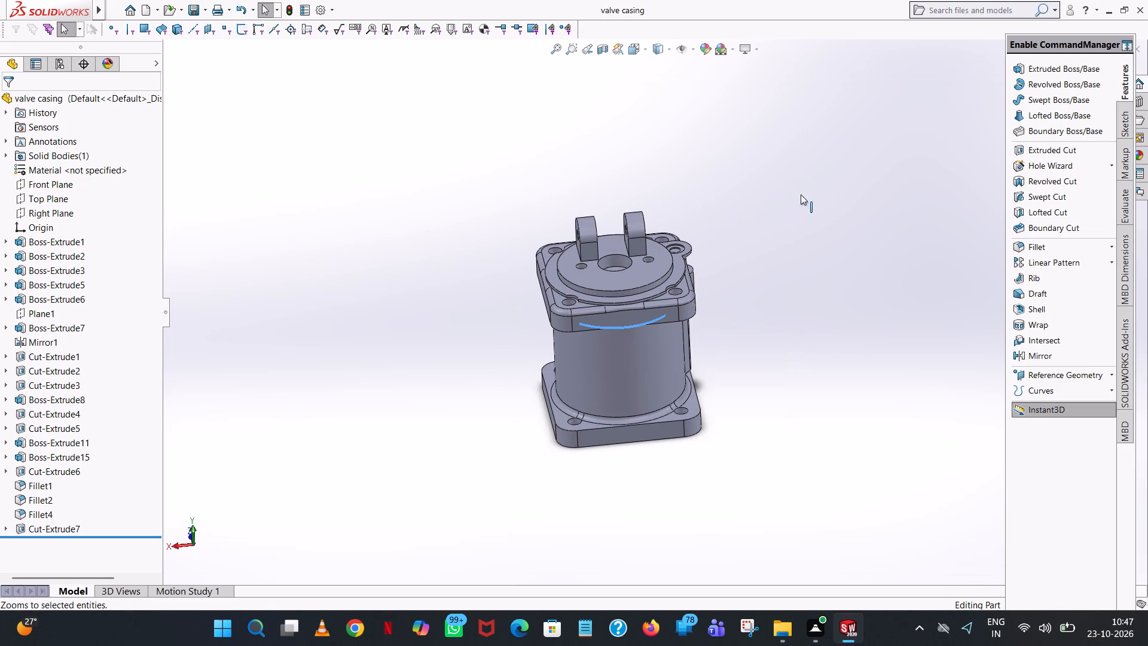
{"action": "left_click", "coordinate": [801, 194]}
{"action": "right_click", "coordinate": [649, 371]}
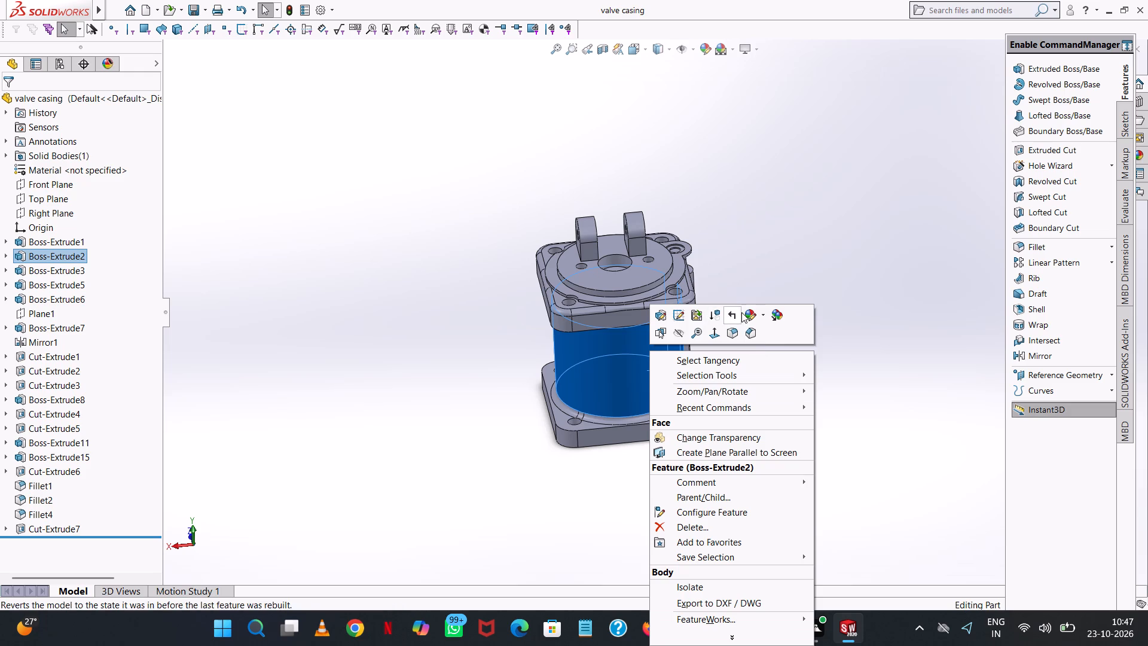
{"action": "left_click", "coordinate": [743, 312]}
{"action": "left_click", "coordinate": [796, 371]}
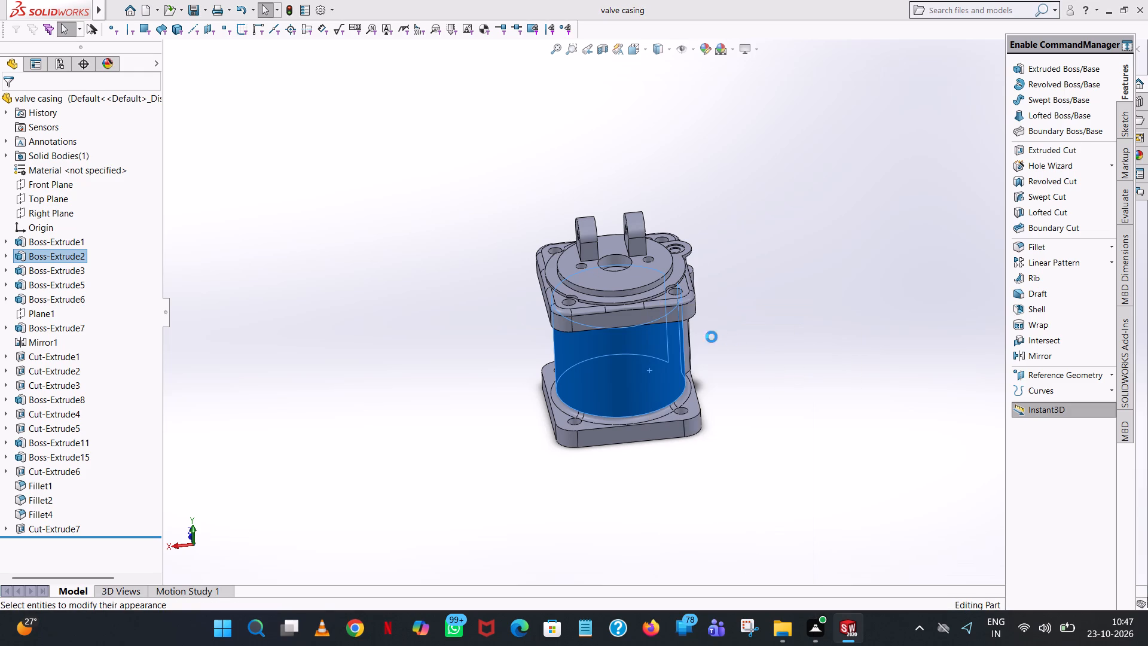
{"action": "left_click", "coordinate": [114, 398]}
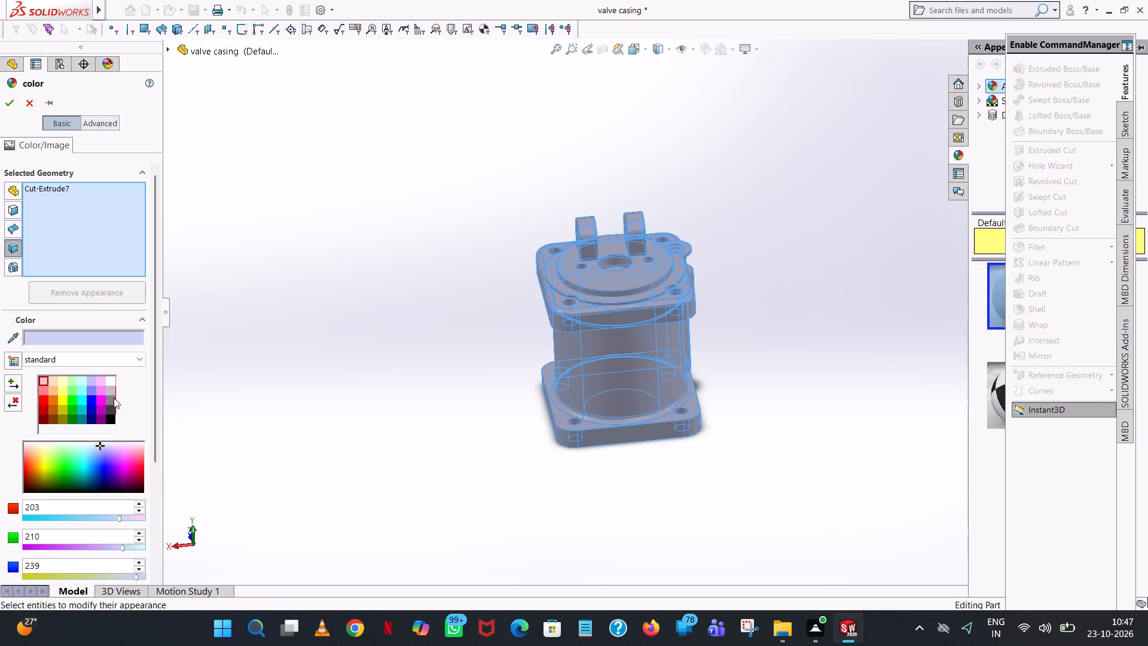
{"action": "left_click", "coordinate": [5, 103]}
Add two separate 4 mm fillets, one per lug, on the short base edge at the same narrow side of each lug.
{"action": "scroll", "coordinate": [456, 225], "scroll_direction": "up", "scroll_amount": 1}
{"action": "middle_click_drag", "start_coordinate": [459, 226], "coordinate": [466, 229]}
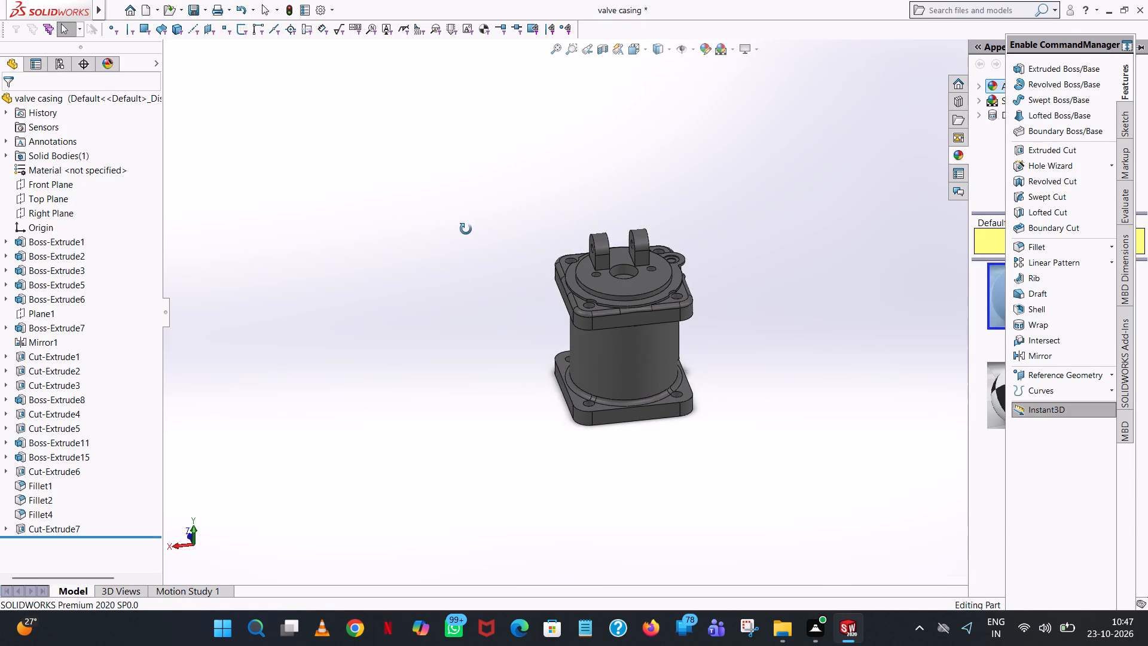
{"action": "middle_click_drag", "start_coordinate": [466, 229], "coordinate": [640, 267]}
{"action": "middle_click_drag", "start_coordinate": [640, 267], "coordinate": [630, 401]}
{"action": "left_click", "coordinate": [1040, 243]}
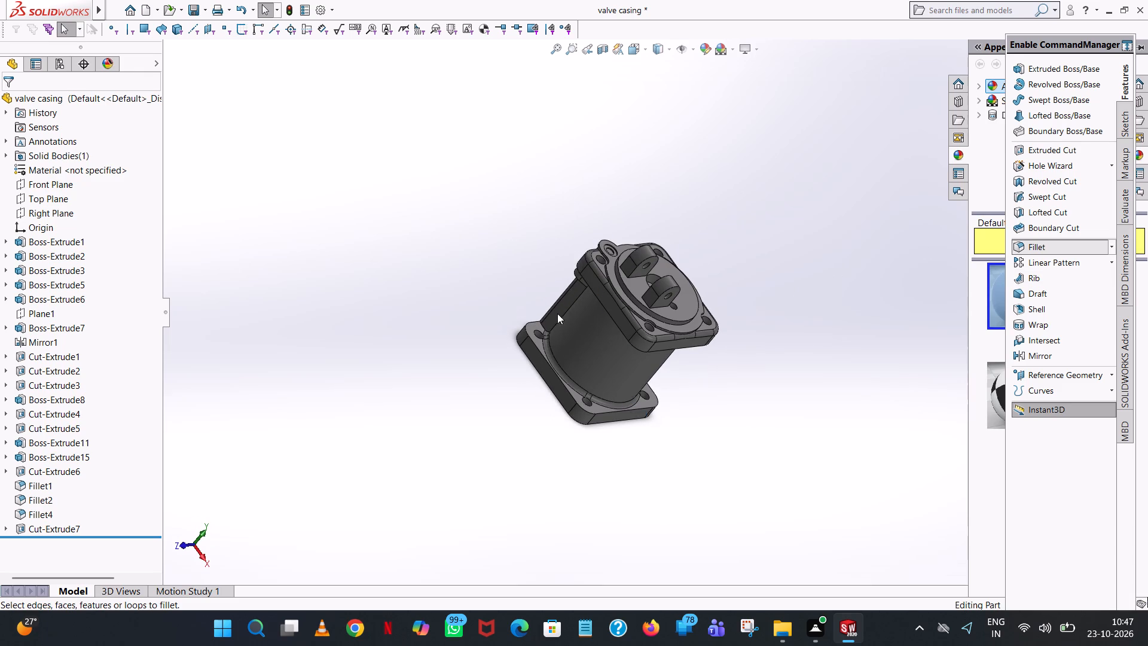
{"action": "scroll", "coordinate": [683, 321], "scroll_direction": "down", "scroll_amount": 6}
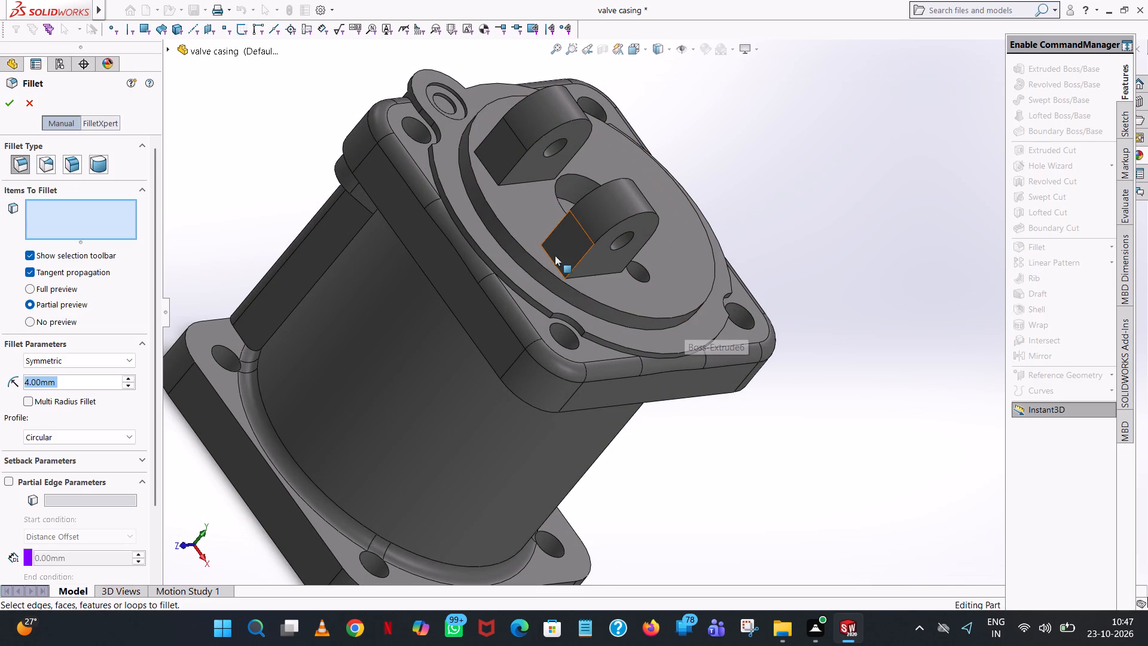
{"action": "left_click", "coordinate": [550, 260]}
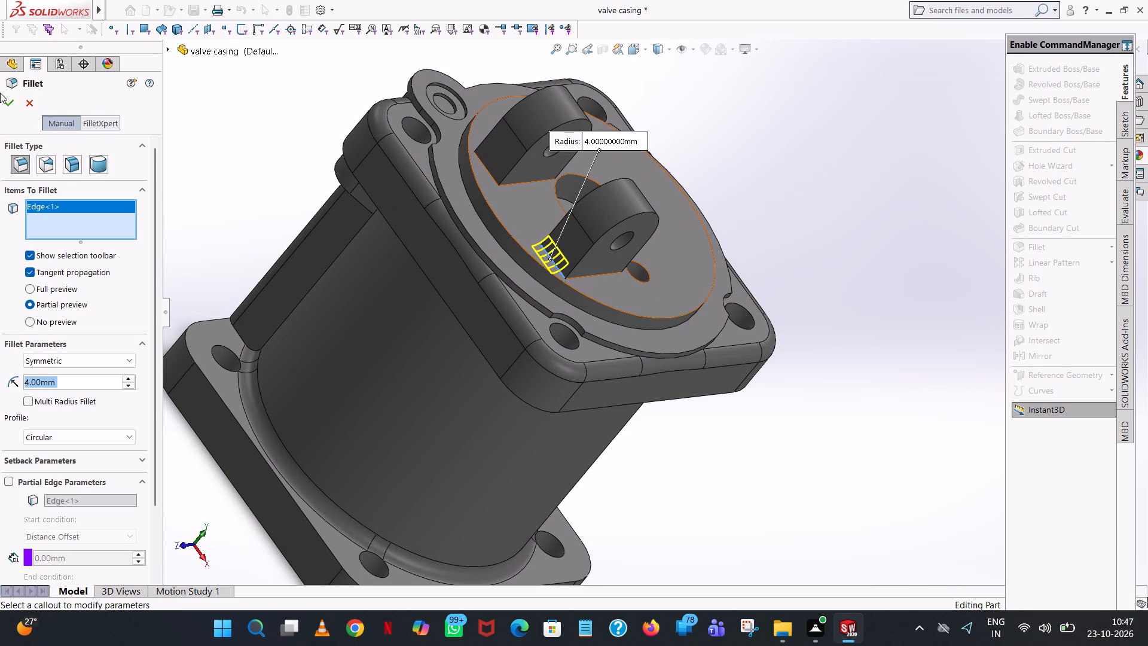
{"action": "left_click", "coordinate": [10, 100]}
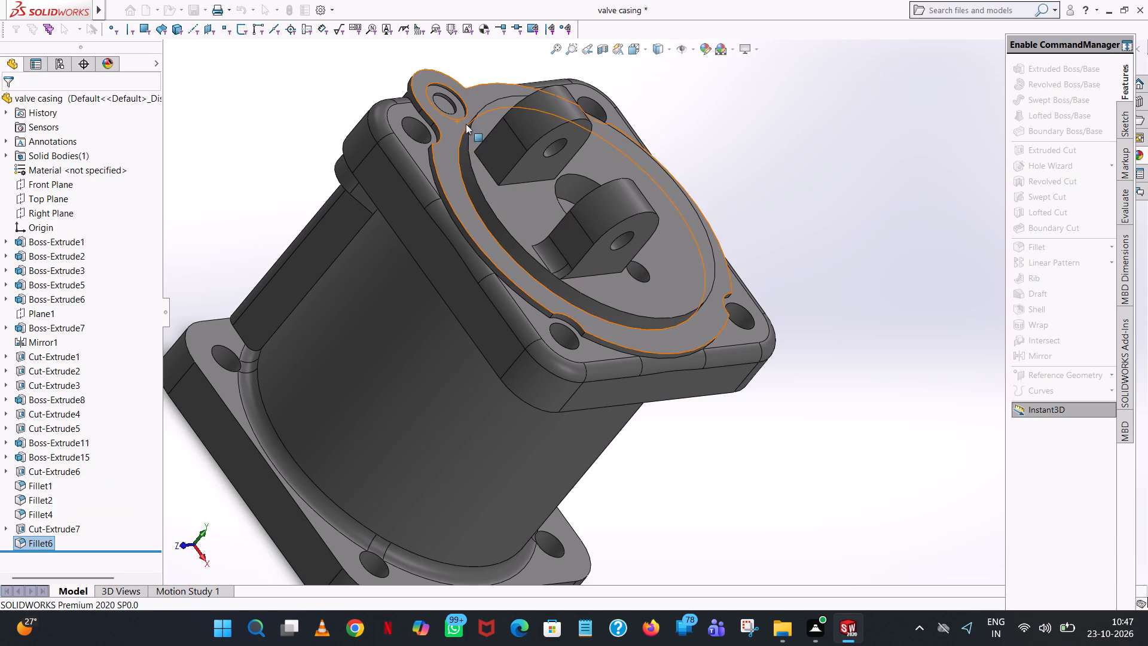
{"action": "left_click", "coordinate": [1045, 248]}
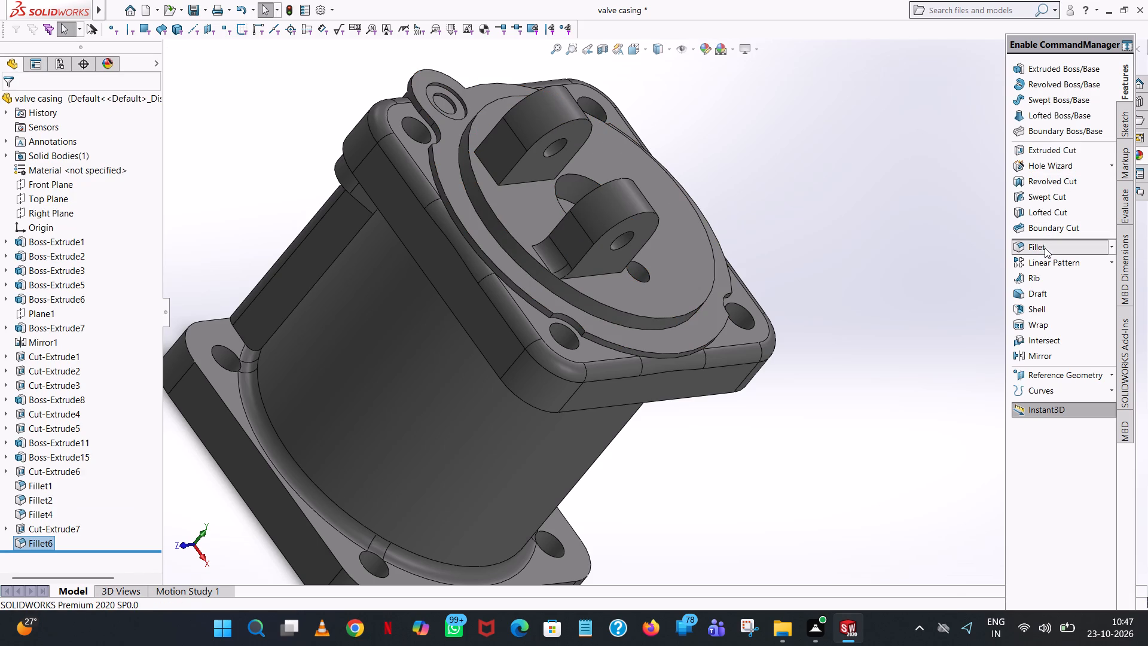
{"action": "left_click", "coordinate": [488, 170]}
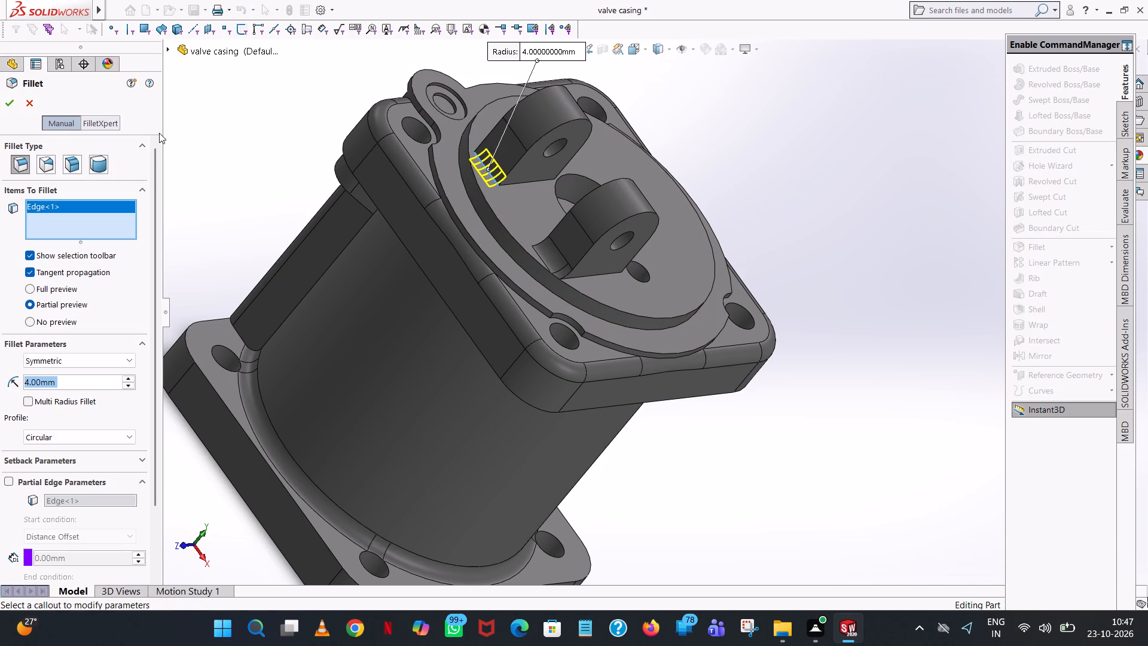
{"action": "left_click", "coordinate": [16, 102]}
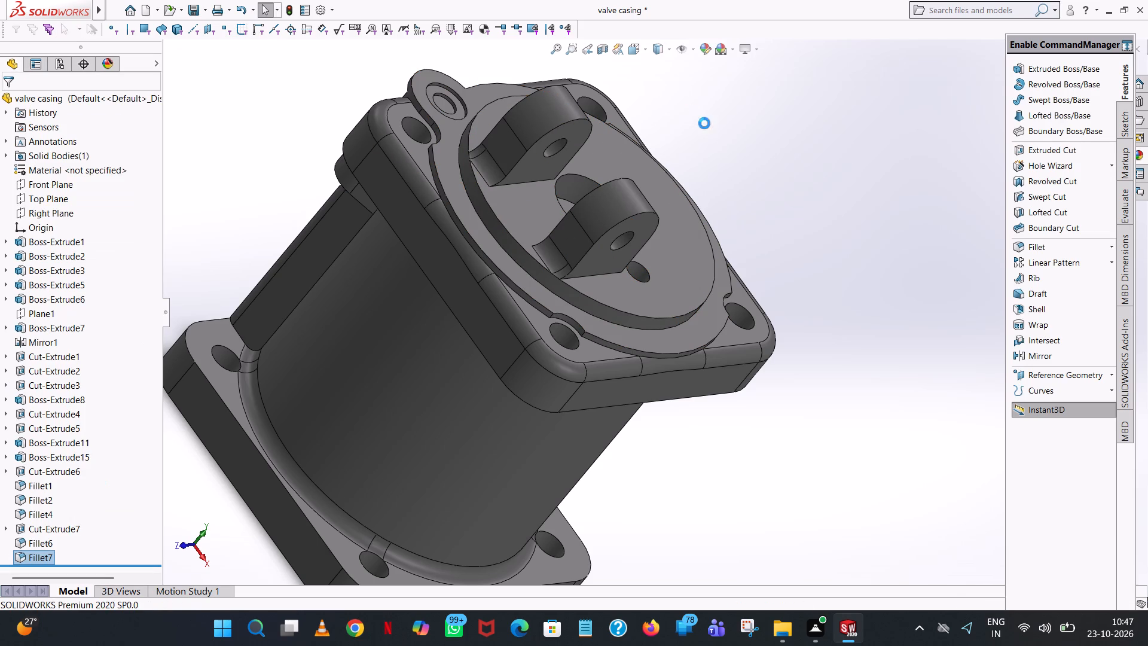
Round the opposite short base edges of both lugs, beside the centre bore, with one 4 mm fillet.
{"action": "middle_click_drag", "start_coordinate": [713, 136], "coordinate": [599, 187]}
{"action": "scroll", "coordinate": [706, 139], "scroll_direction": "up", "scroll_amount": 1}
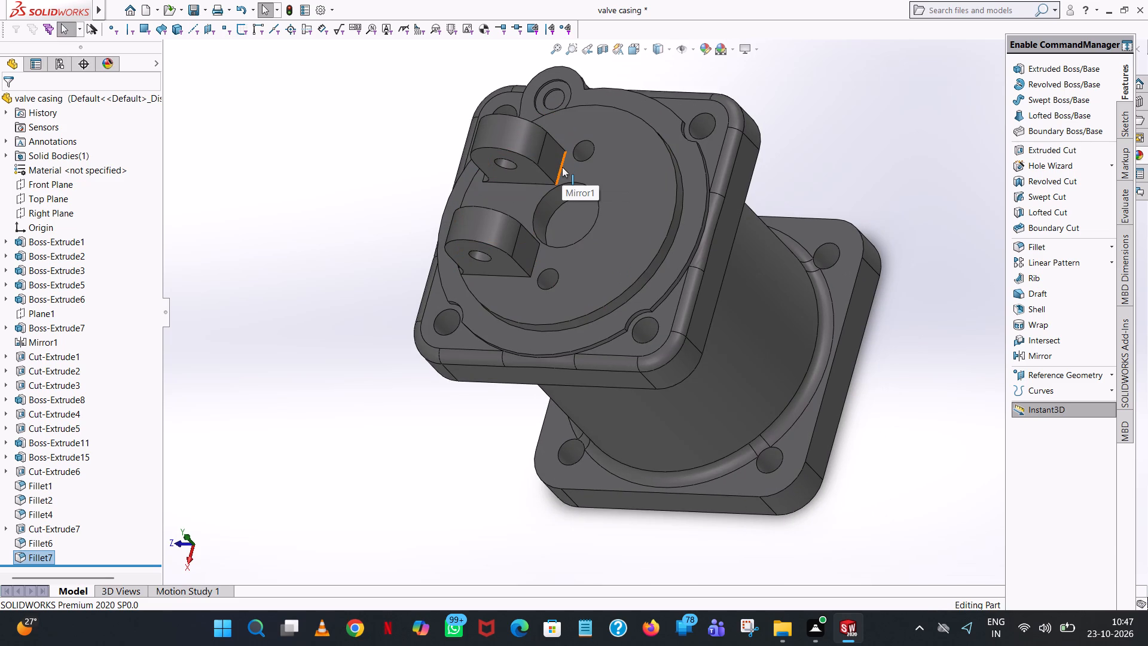
{"action": "left_click", "coordinate": [562, 167]}
{"action": "left_click", "coordinate": [282, 230]}
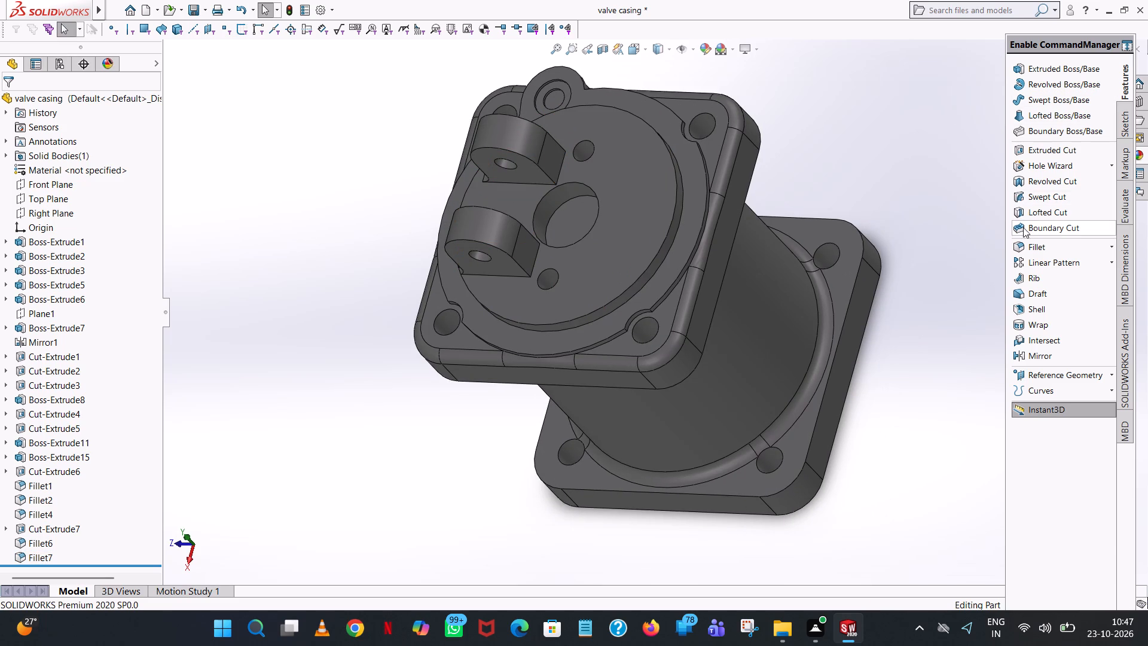
{"action": "left_click", "coordinate": [1023, 243]}
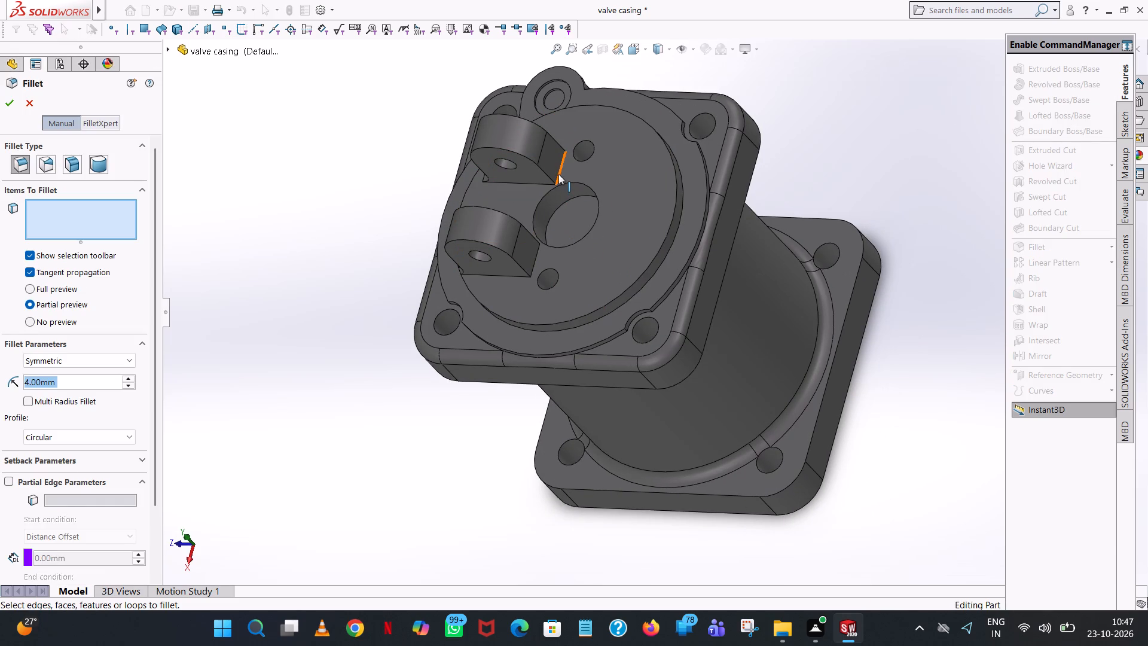
{"action": "left_click", "coordinate": [558, 174]}
{"action": "left_click", "coordinate": [536, 260]}
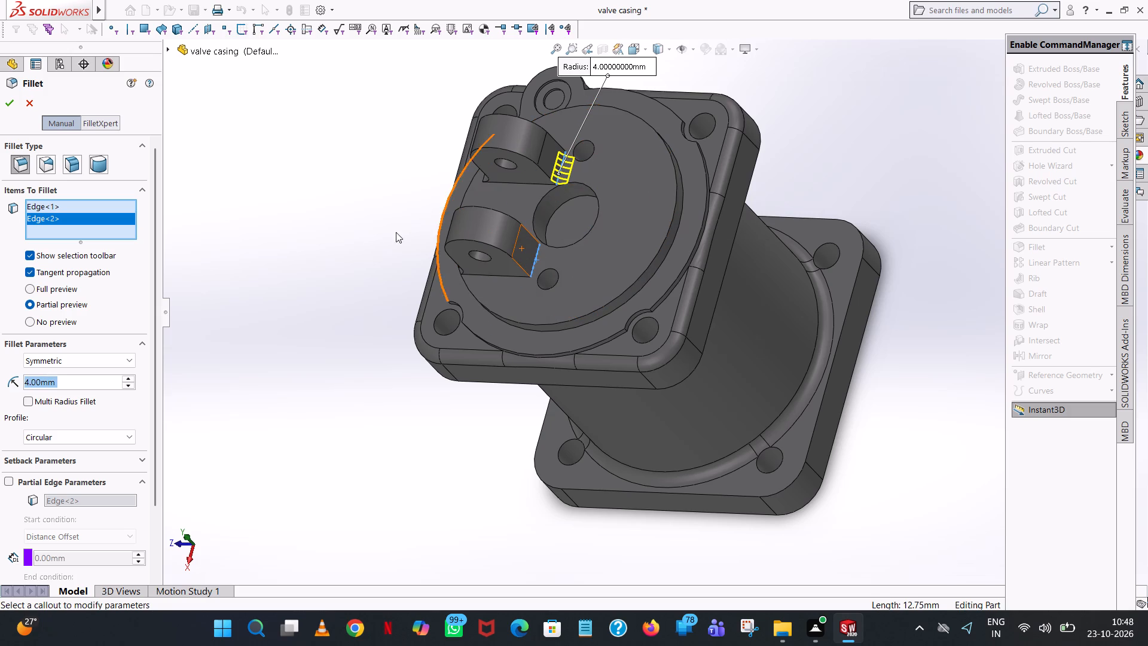
{"action": "left_click", "coordinate": [15, 99]}
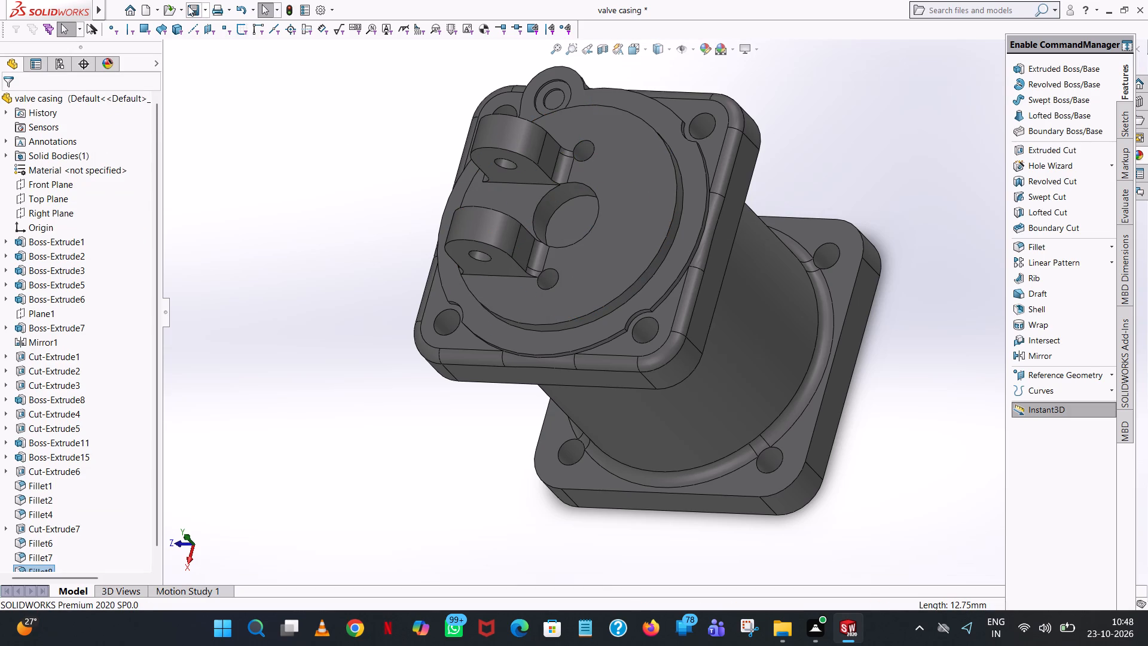
Save the changes to the valve casing part.
{"action": "left_click", "coordinate": [192, 7]}
Export the part as an Adobe PDF named "valve casing" in the "fuji new pdf" folder on drive D.
{"action": "left_click", "coordinate": [203, 5]}
{"action": "left_click", "coordinate": [228, 43]}
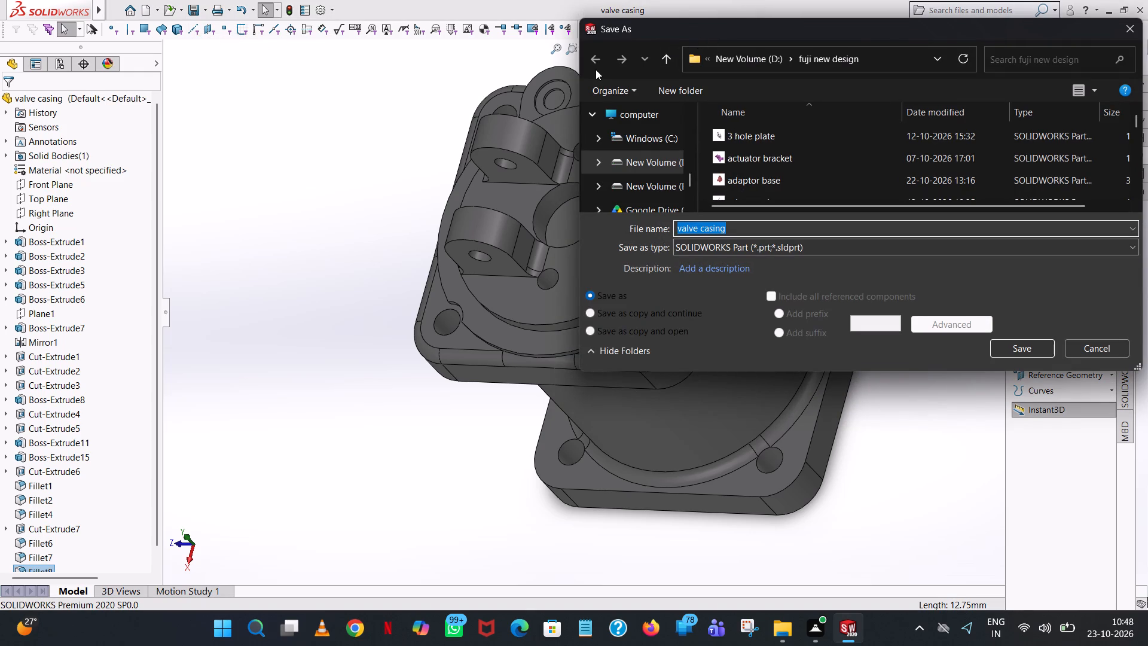
{"action": "left_click", "coordinate": [1025, 341]}
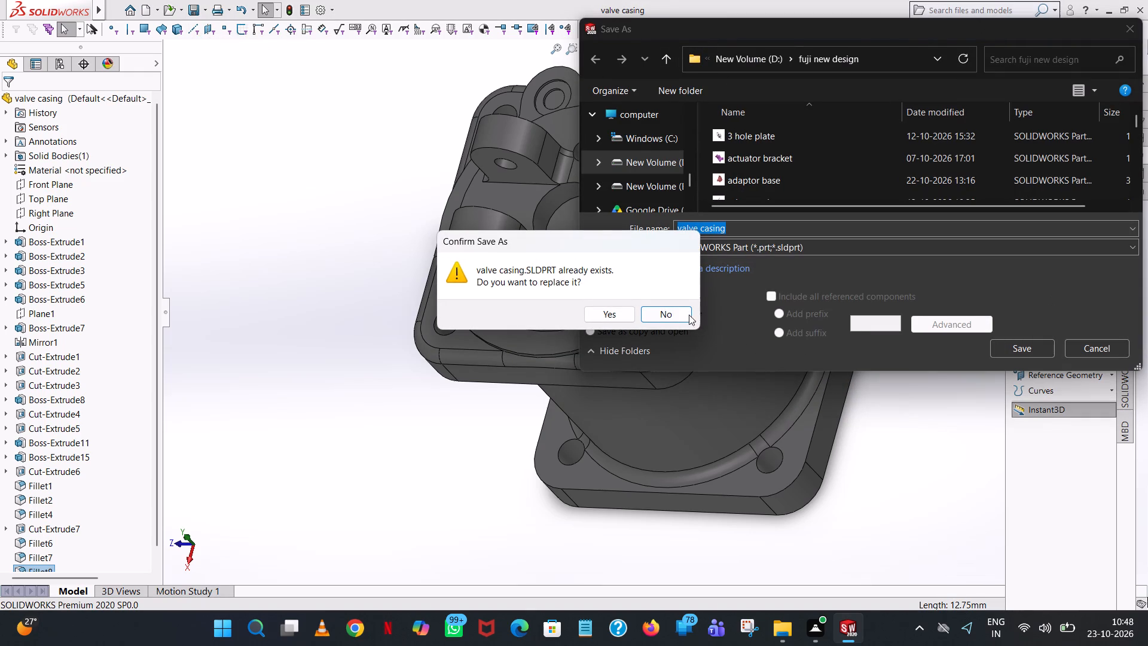
{"action": "left_click", "coordinate": [672, 306]}
{"action": "left_click", "coordinate": [668, 51]}
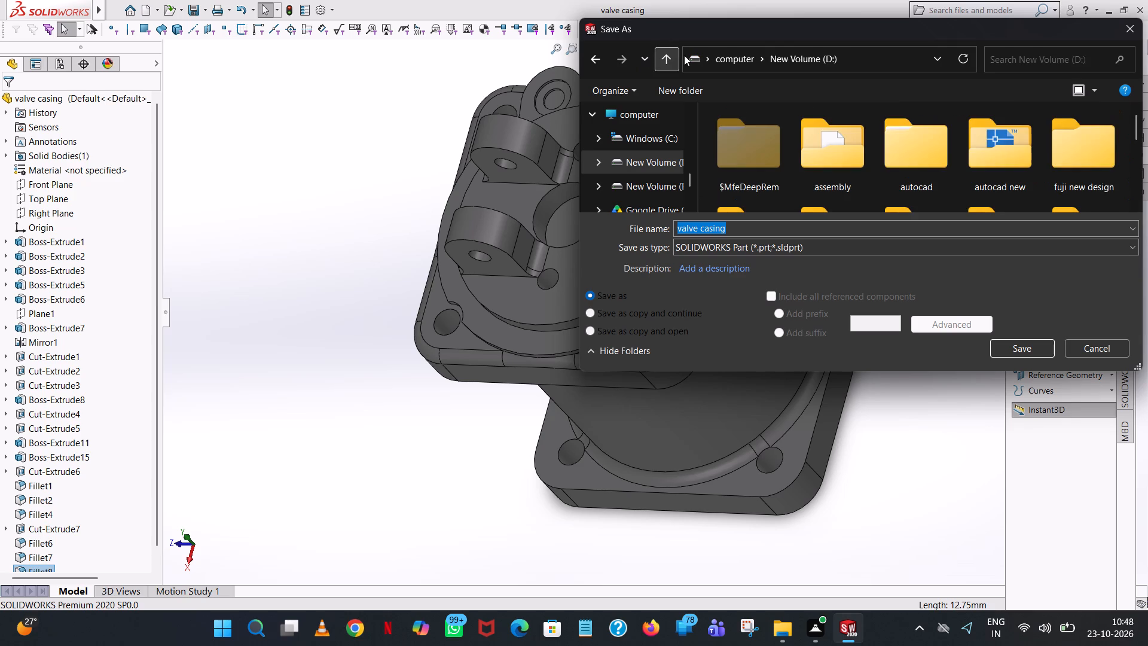
{"action": "scroll", "coordinate": [1011, 191], "scroll_direction": "down", "scroll_amount": 1}
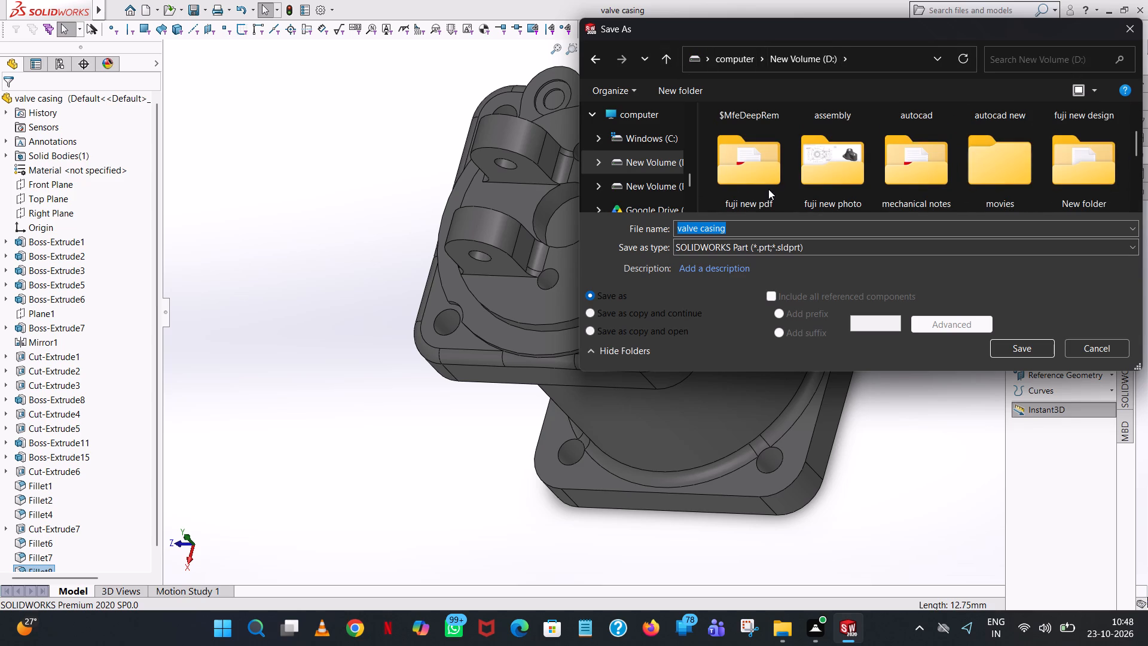
{"action": "double_click", "coordinate": [767, 188]}
{"action": "left_click", "coordinate": [776, 249]}
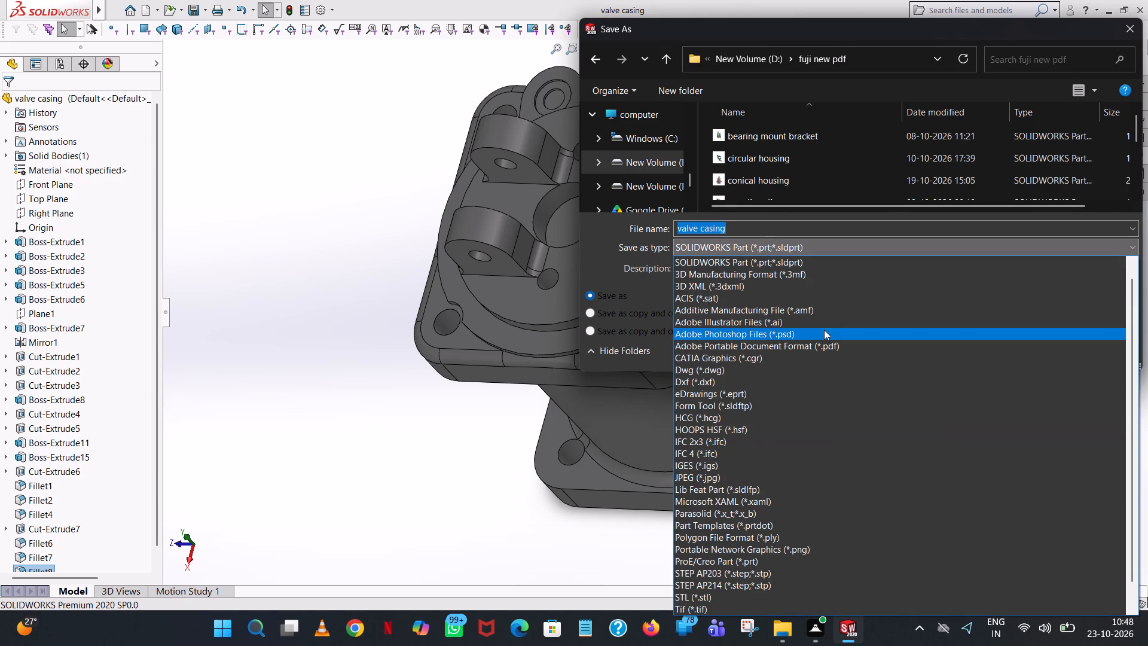
{"action": "left_click", "coordinate": [822, 342]}
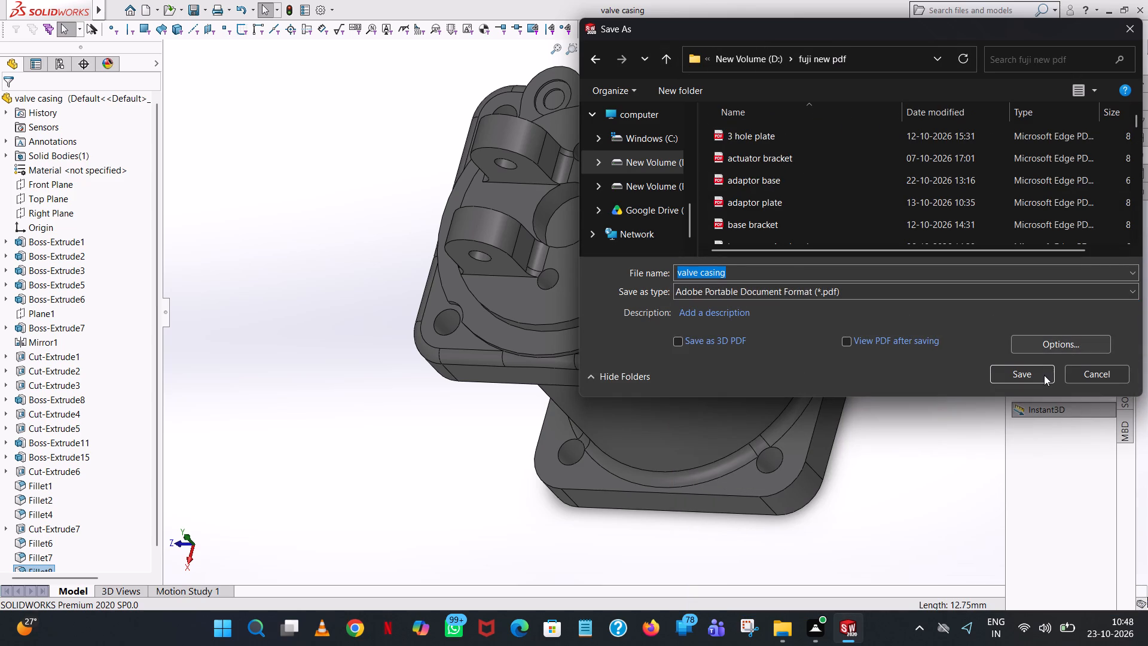
{"action": "left_click", "coordinate": [1044, 375]}
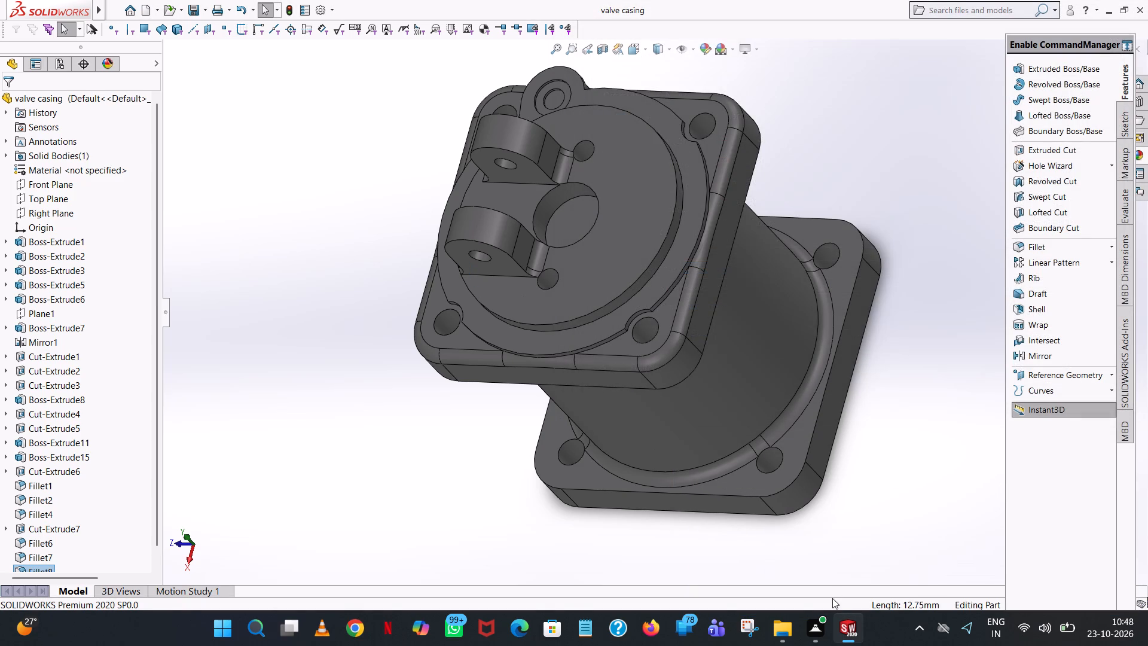